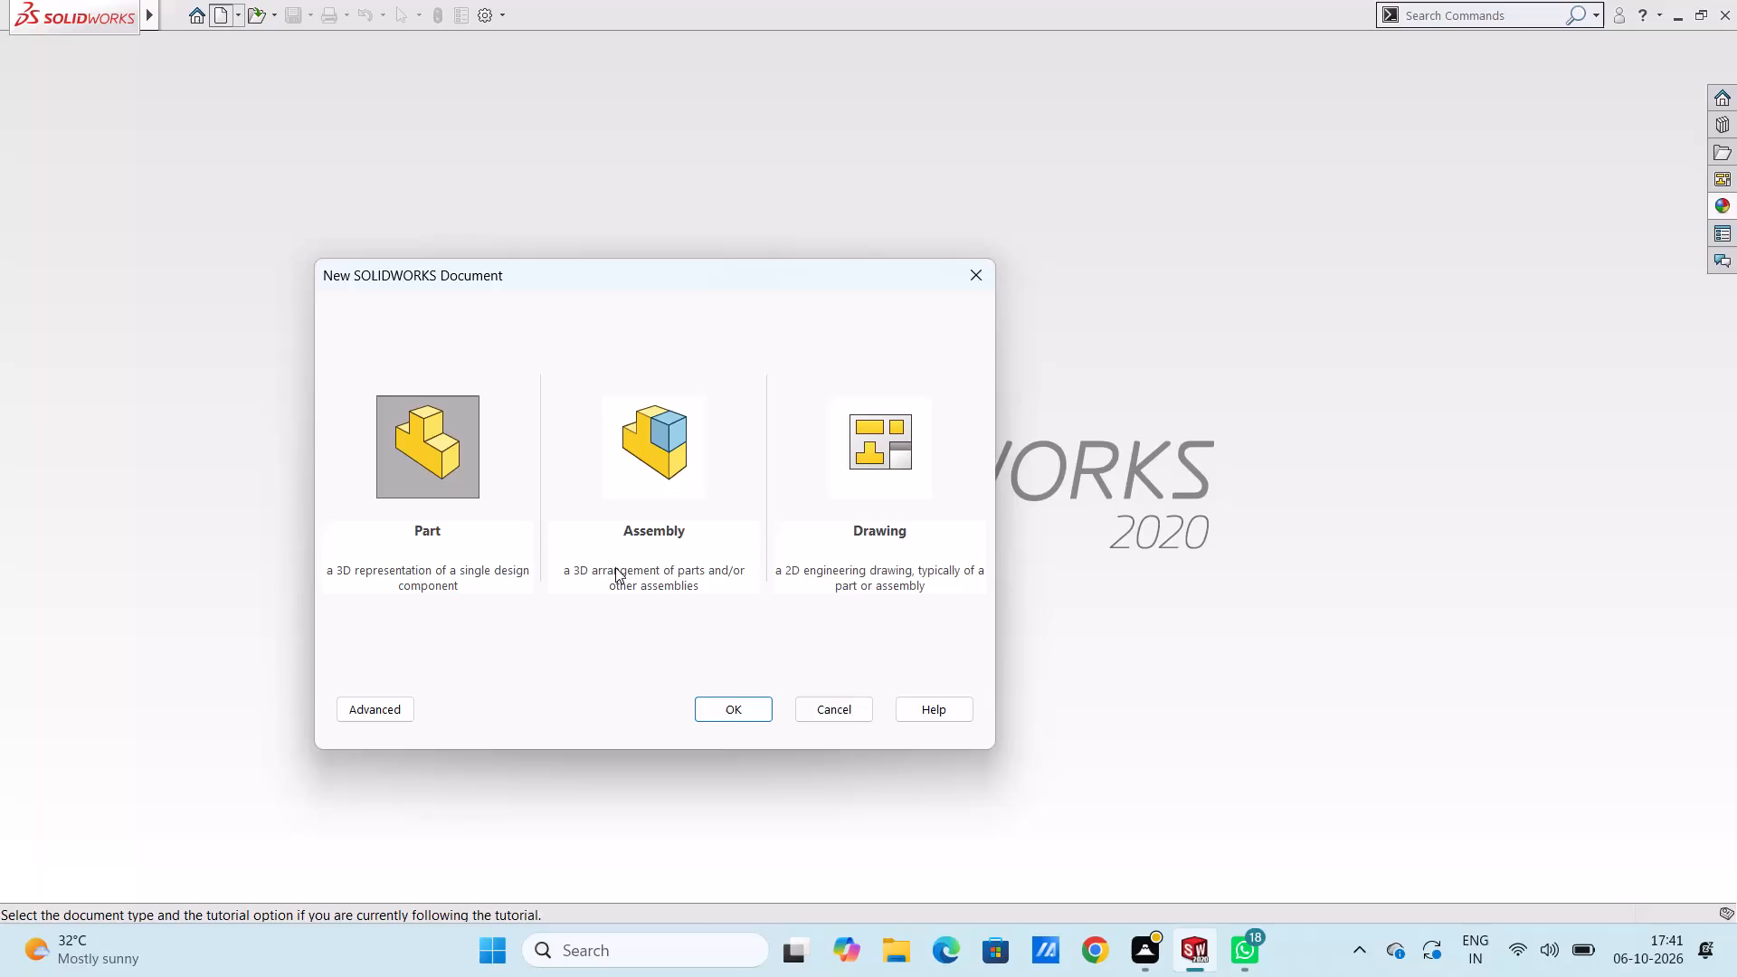
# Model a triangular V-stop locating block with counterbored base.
# Create a new part document and start a sketch on its Top Plane.
pyautogui.click(717, 711)
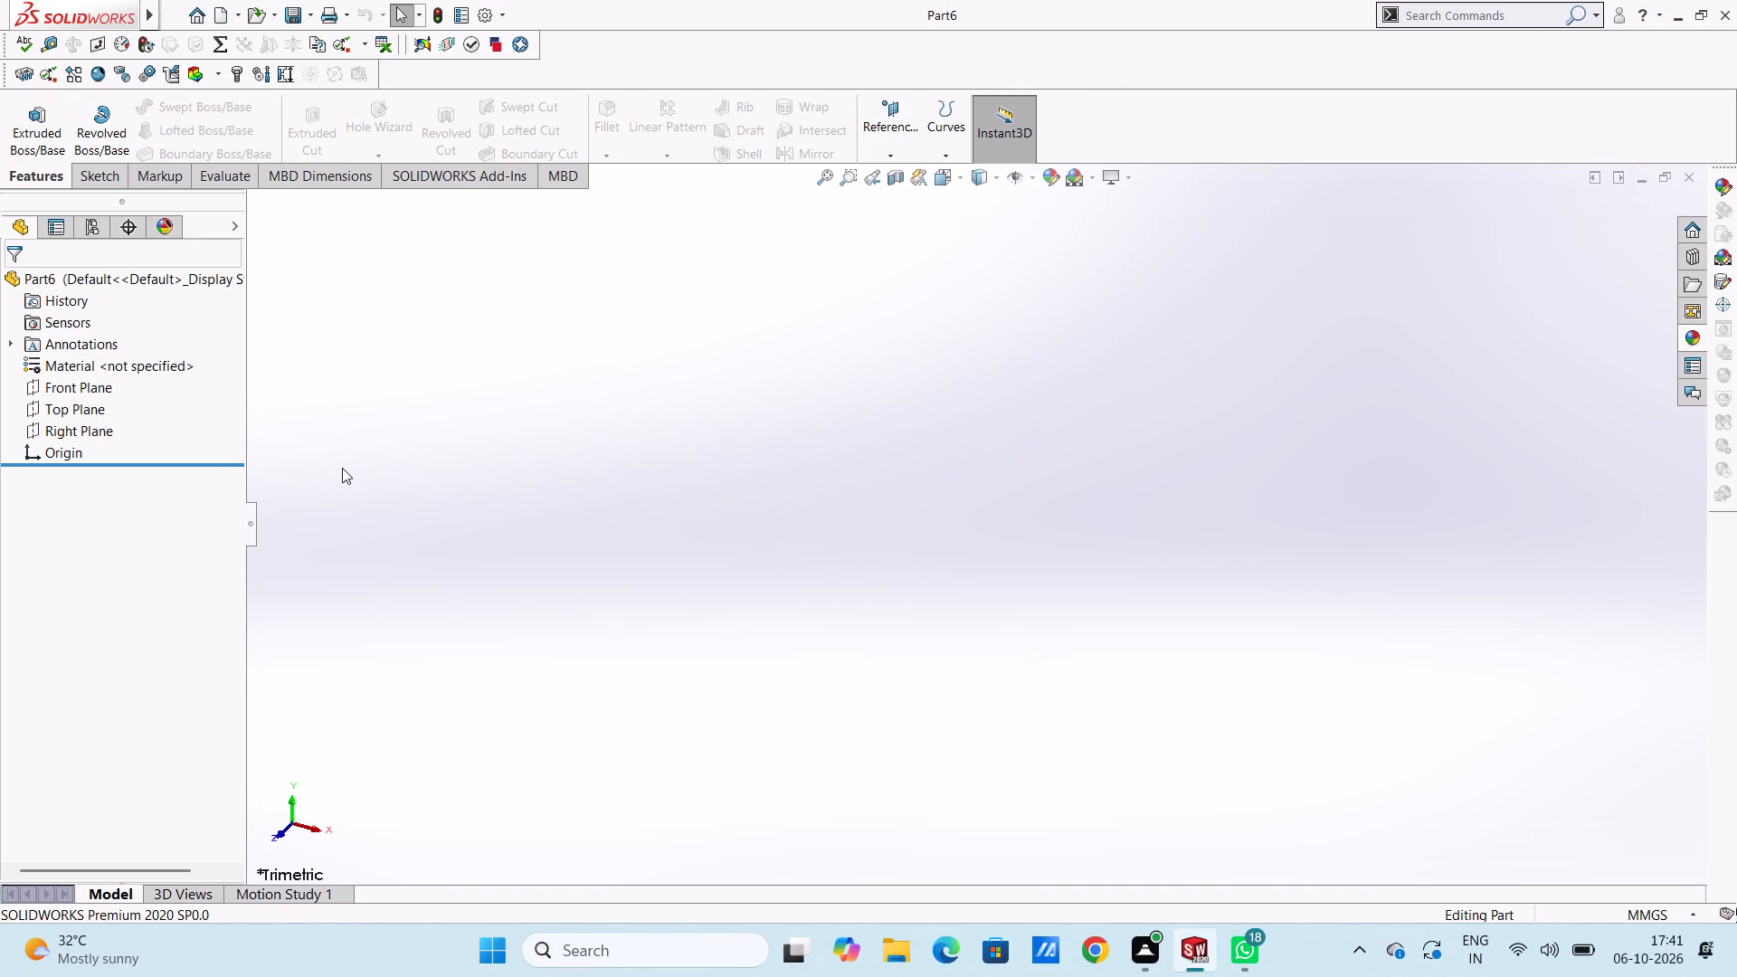
pyautogui.click(79, 412)
pyautogui.click(91, 386)
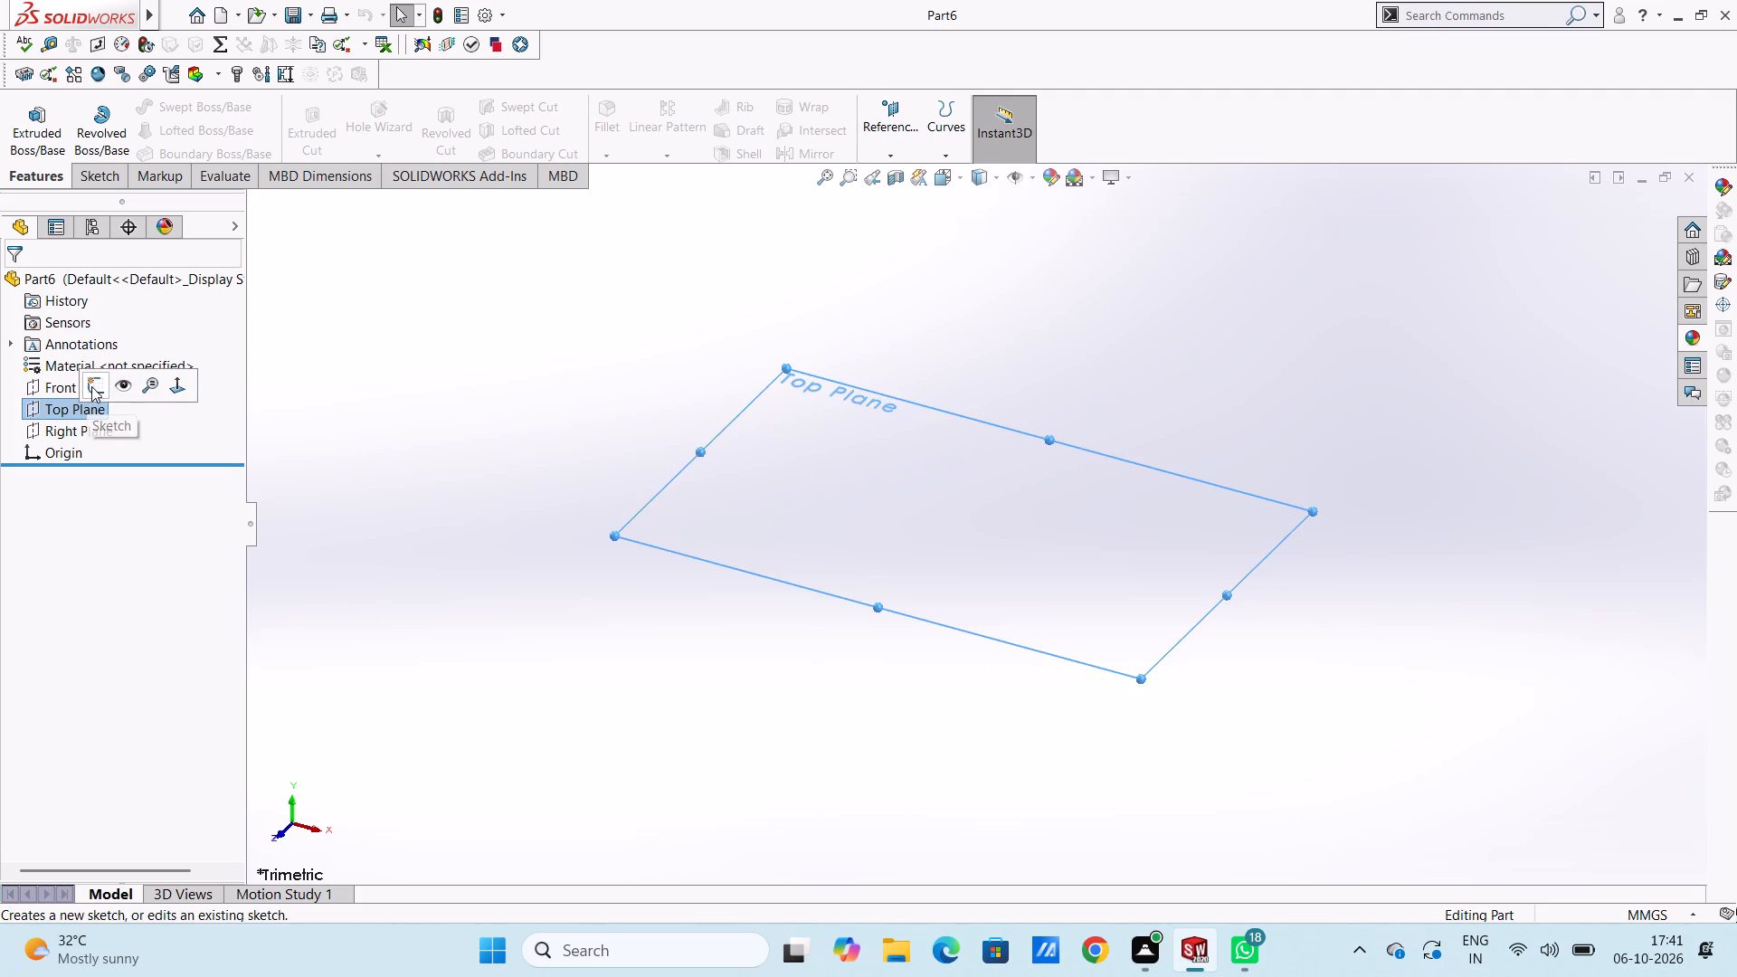
pyautogui.click(454, 425)
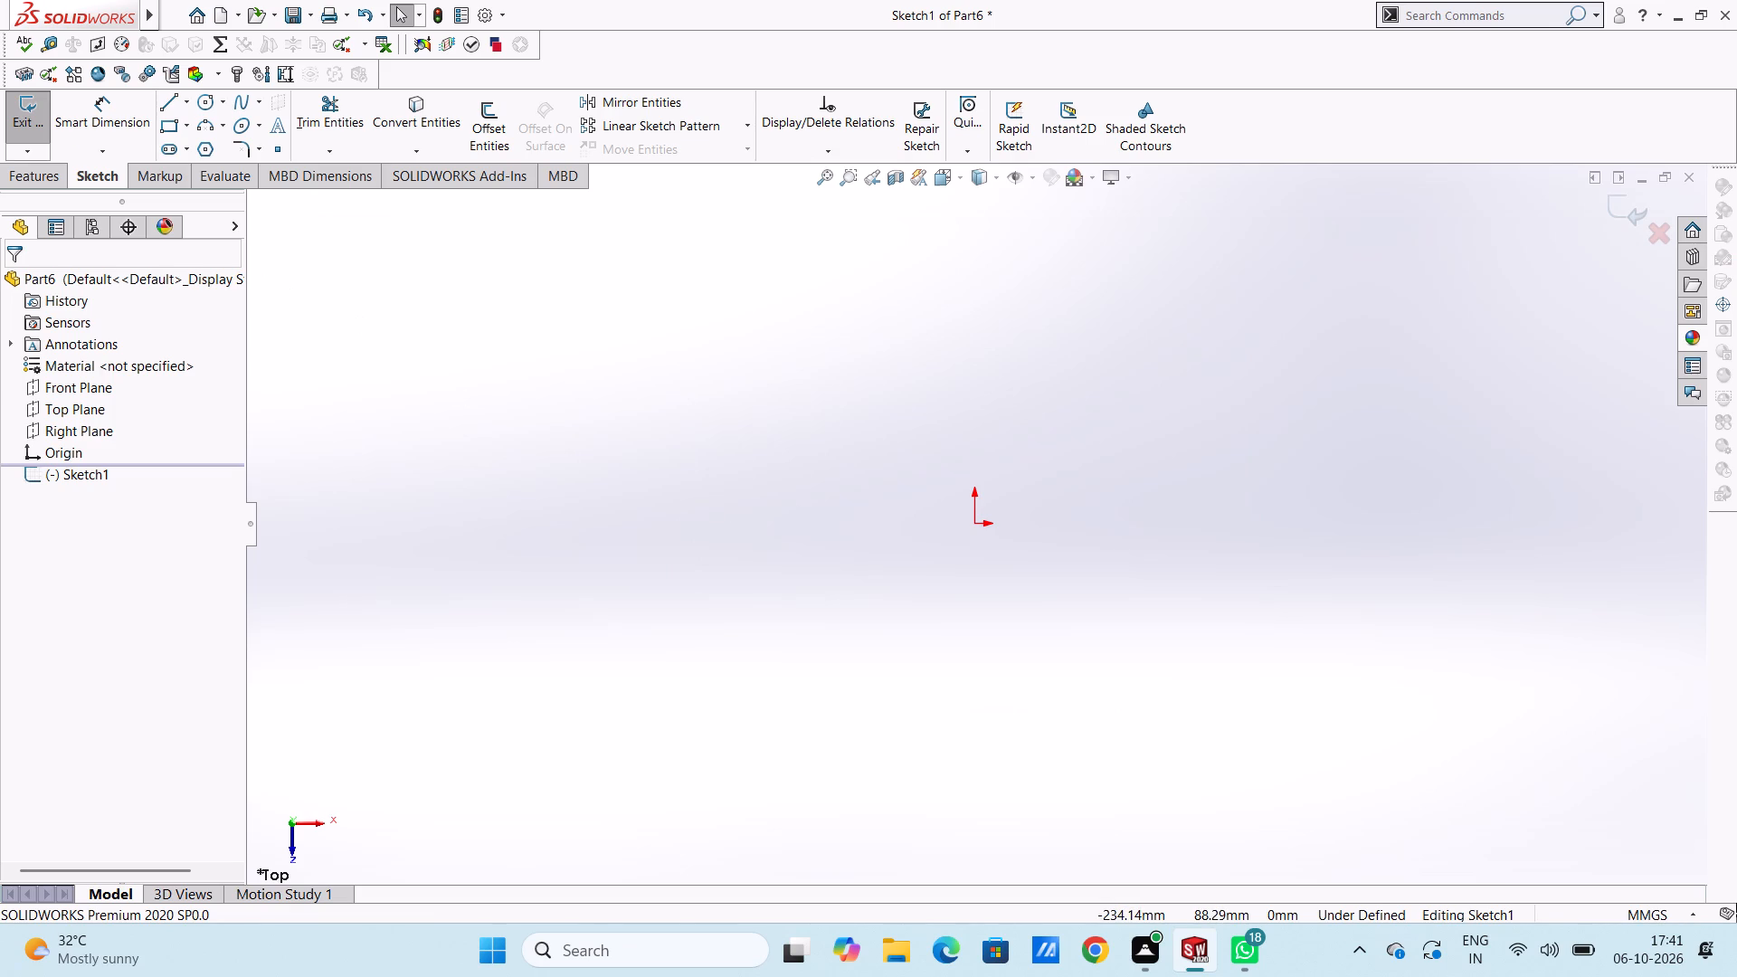
# Sketch an 80 mm by 80 mm center rectangle centred on the origin.
pyautogui.click(187, 129)
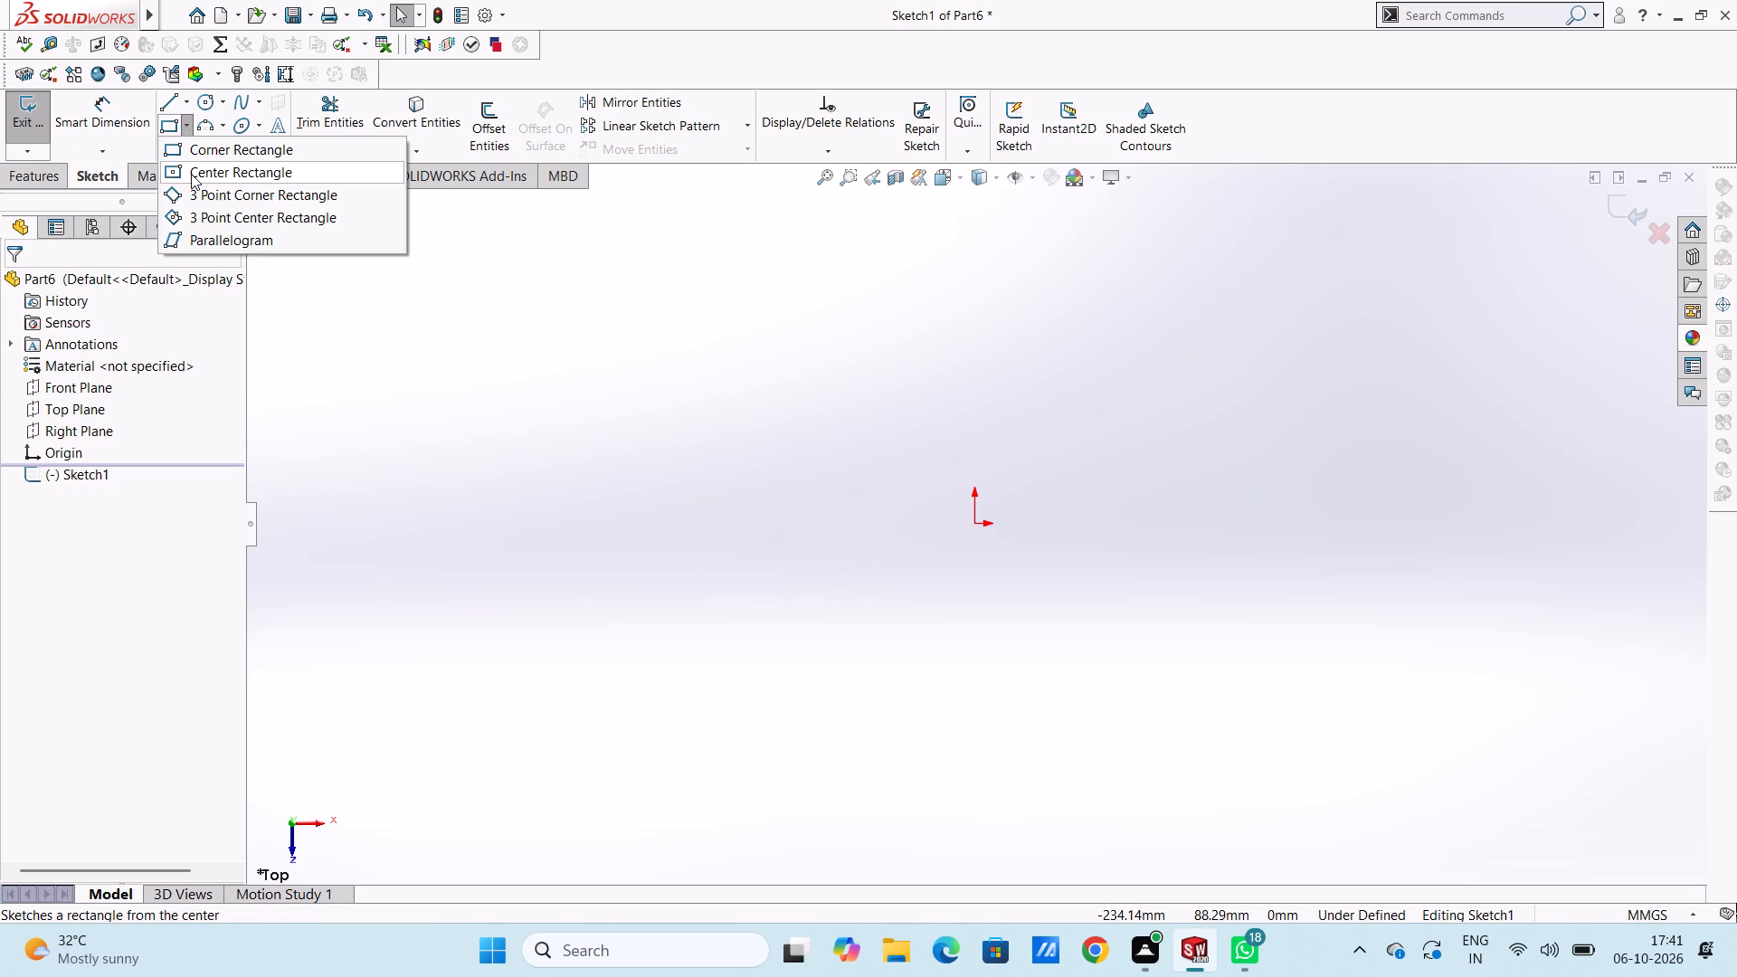
pyautogui.click(191, 174)
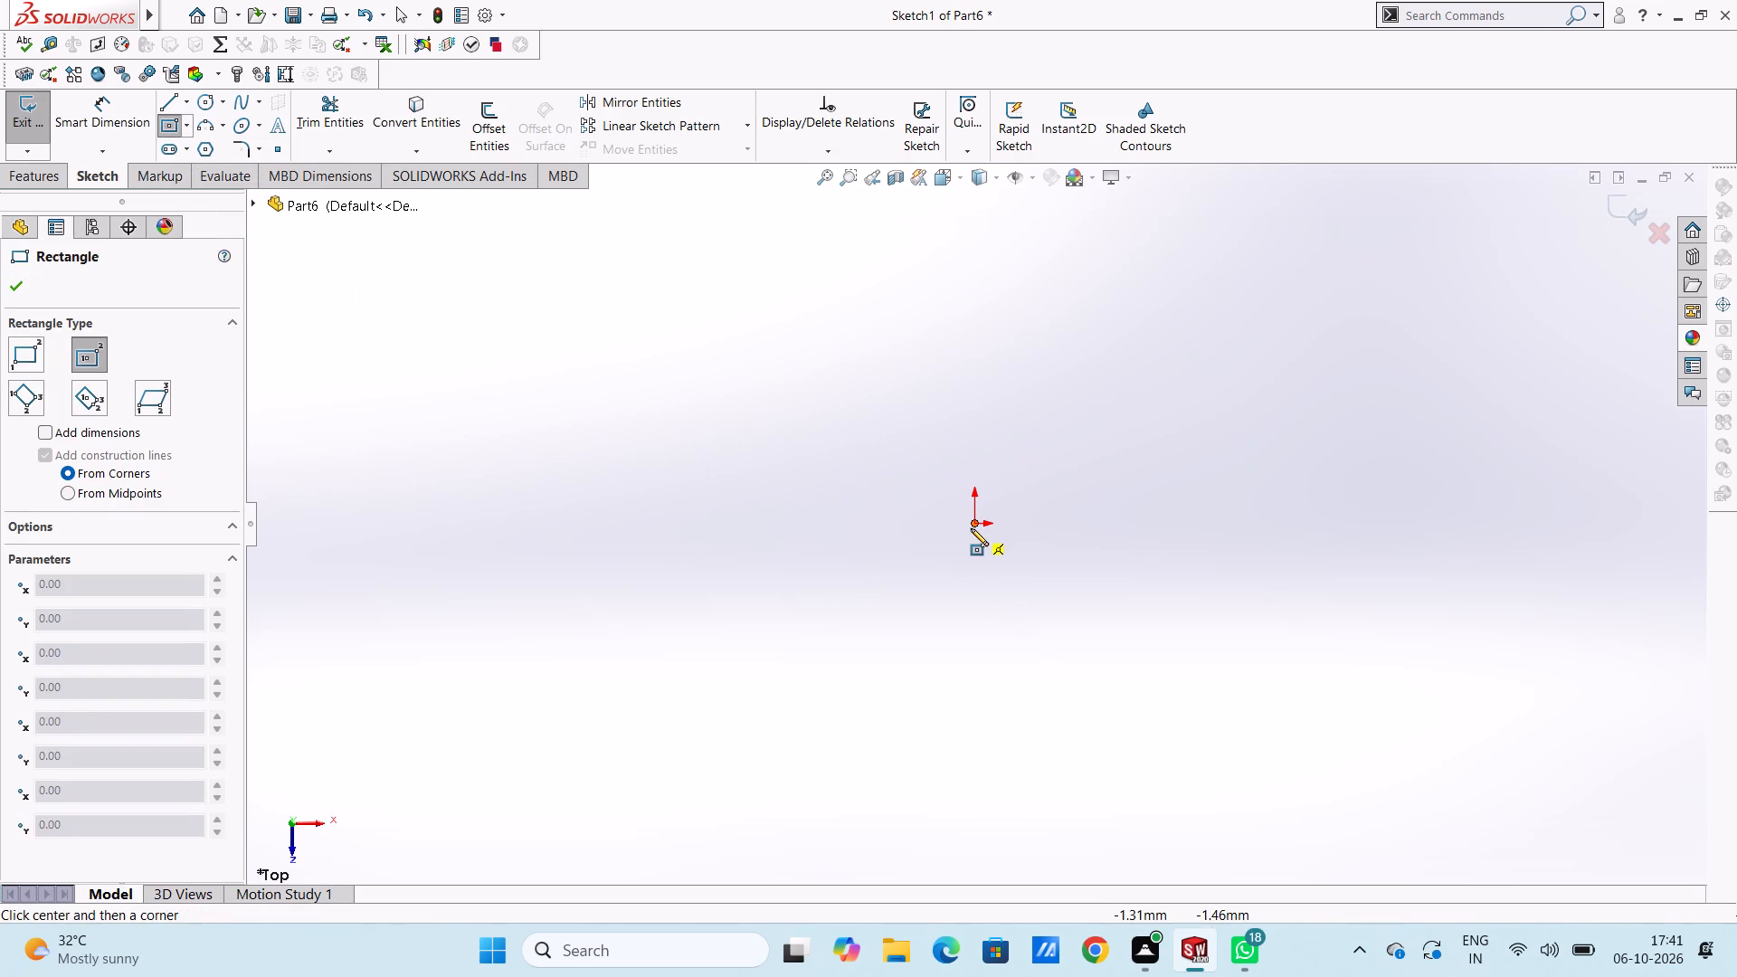
pyautogui.click(971, 528)
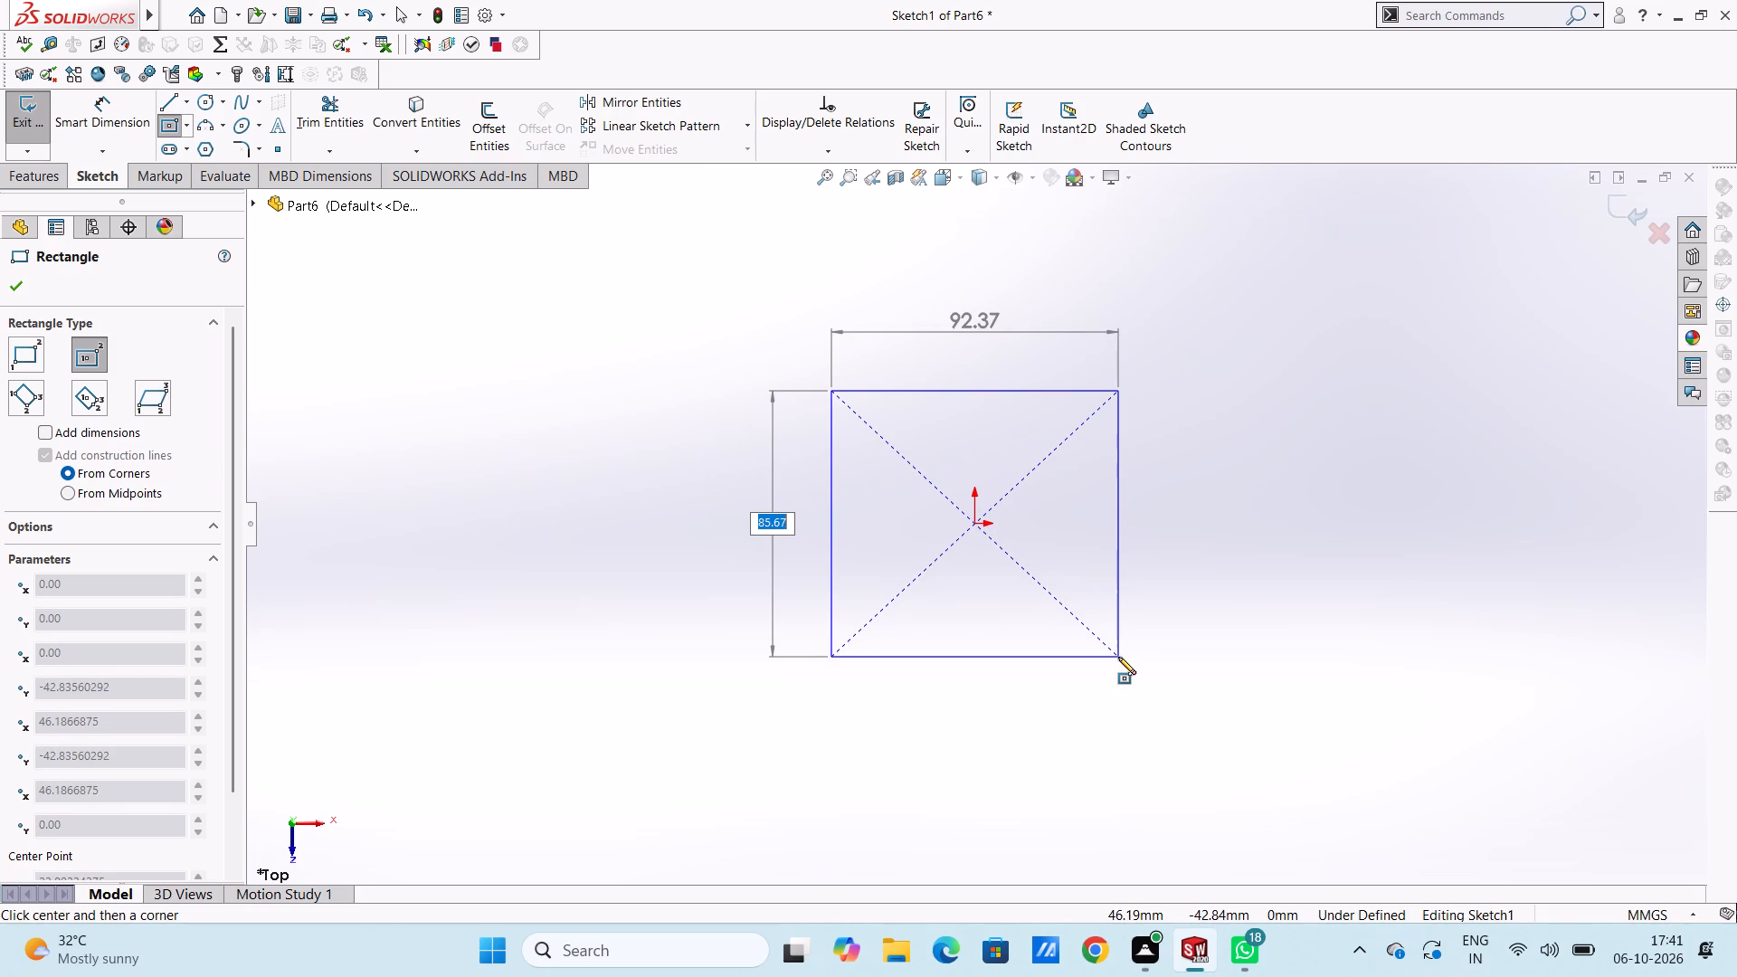
pyautogui.write('80')
pyautogui.press('Return')
pyautogui.write('80')
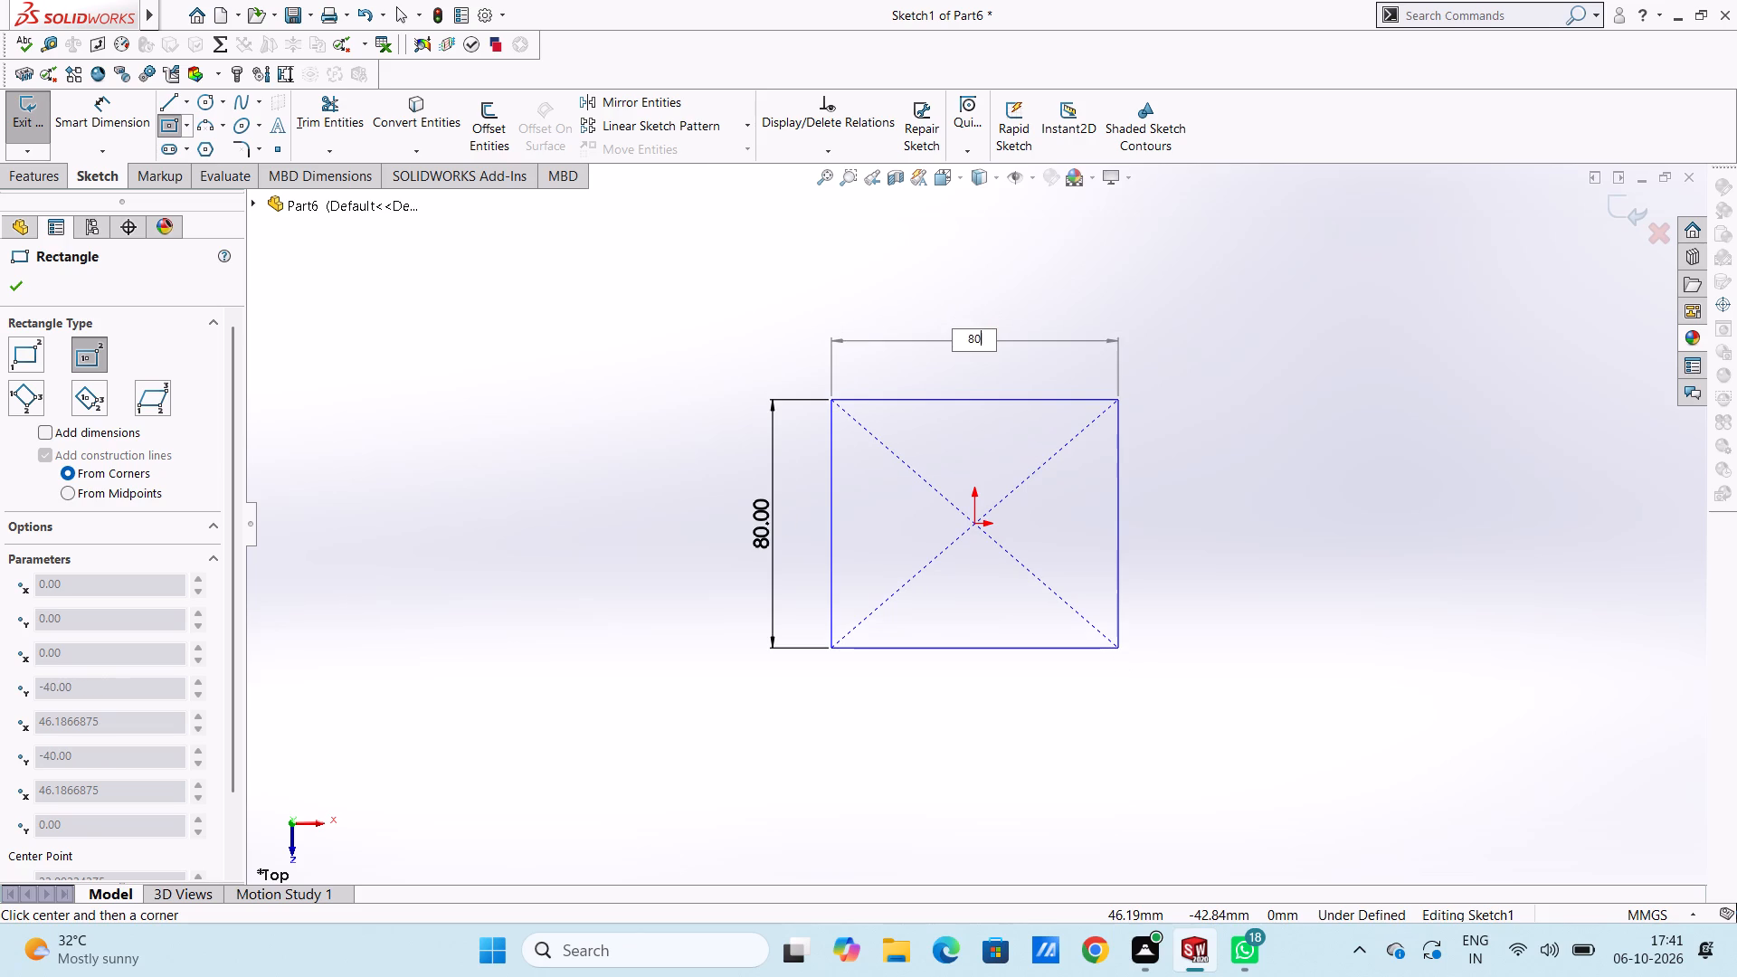
pyautogui.press('Return')
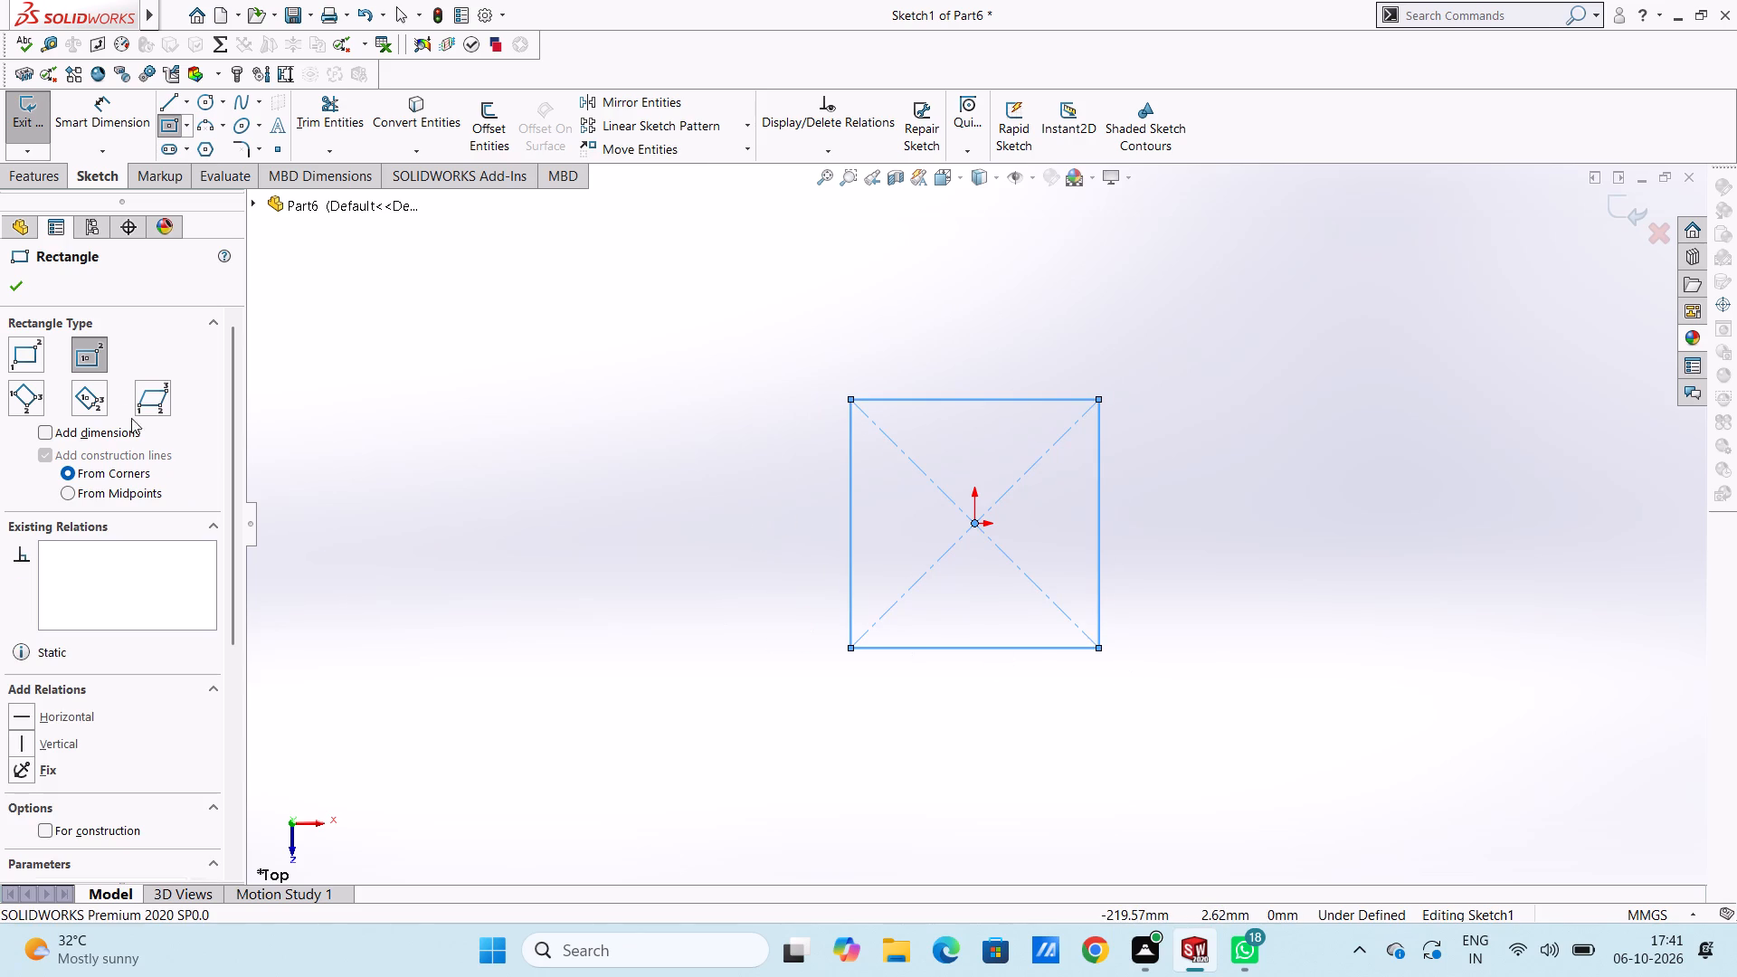
pyautogui.click(10, 293)
# Add an 80 mm Smart Dimension to the square's left vertical edge.
pyautogui.click(99, 128)
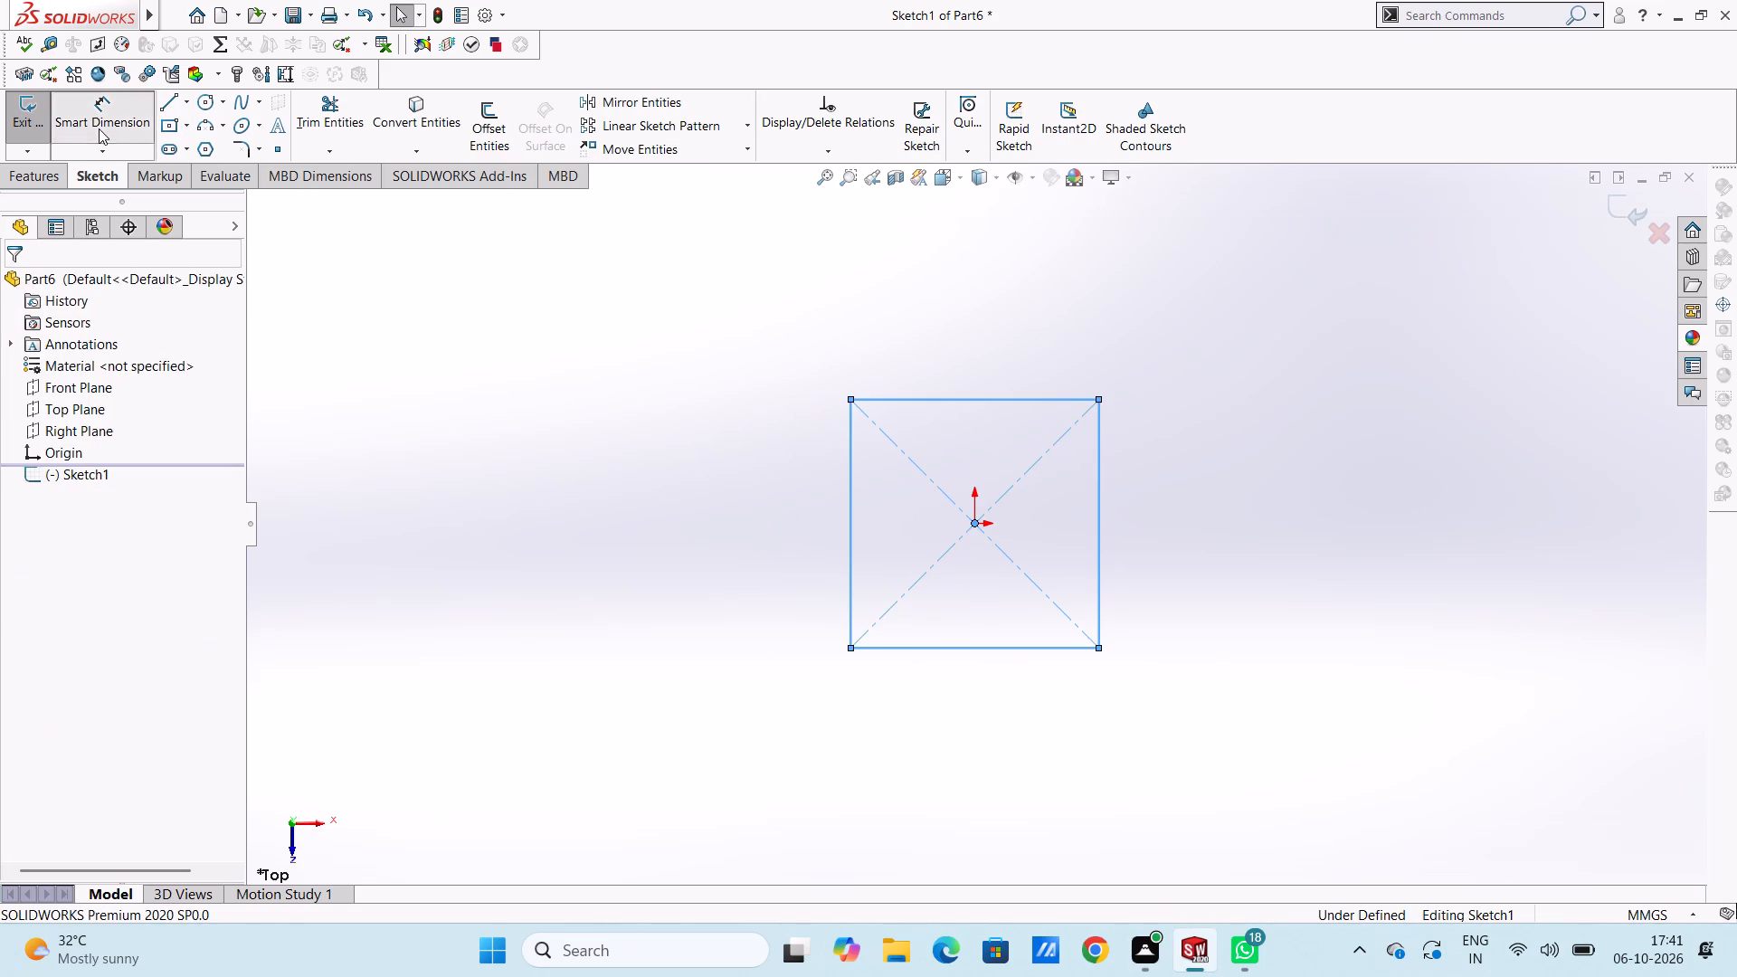
pyautogui.click(850, 472)
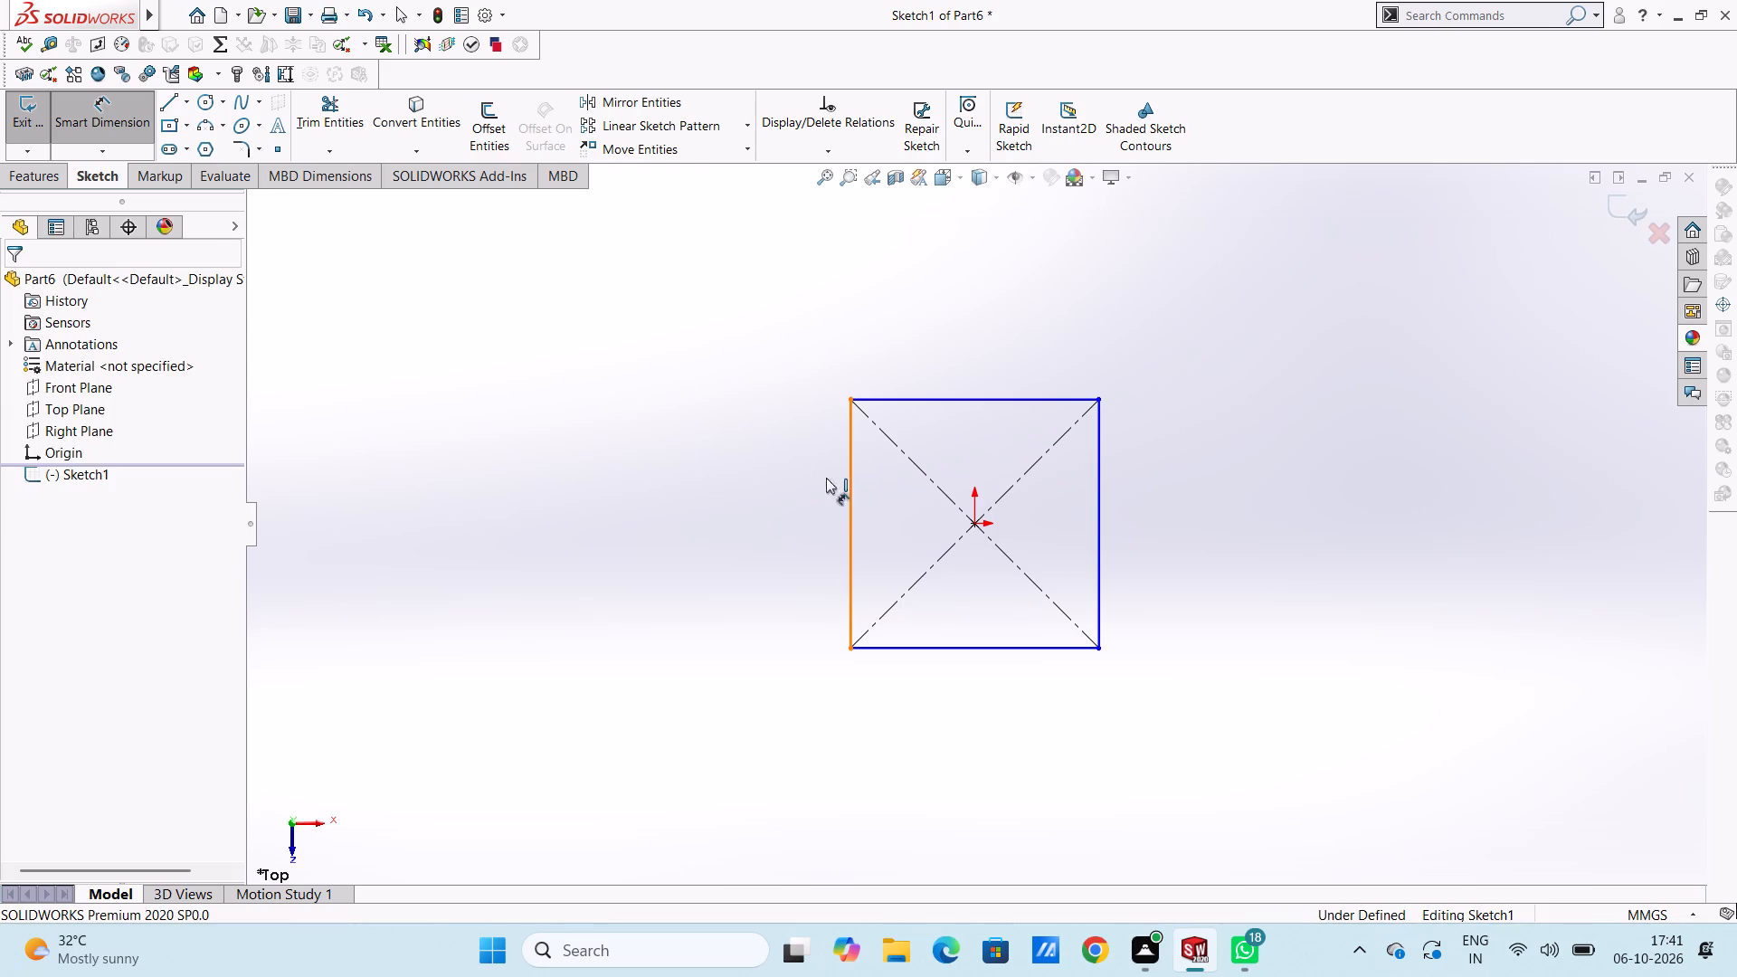
pyautogui.click(543, 505)
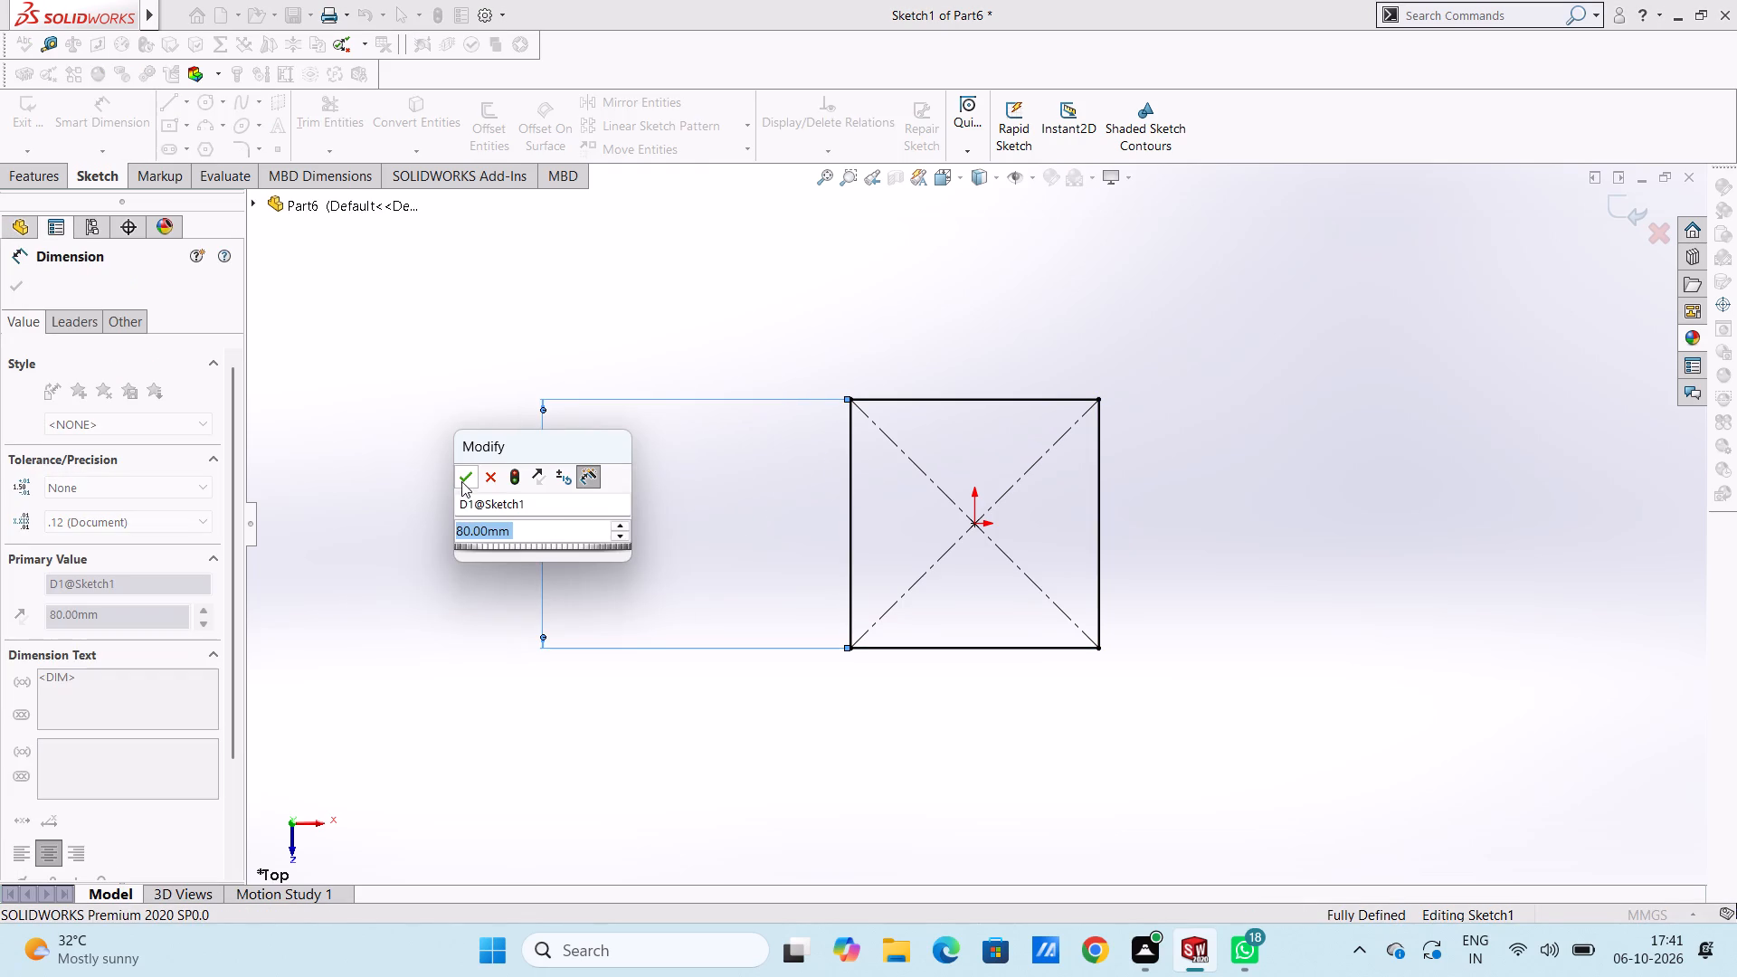
pyautogui.click(461, 481)
pyautogui.click(460, 474)
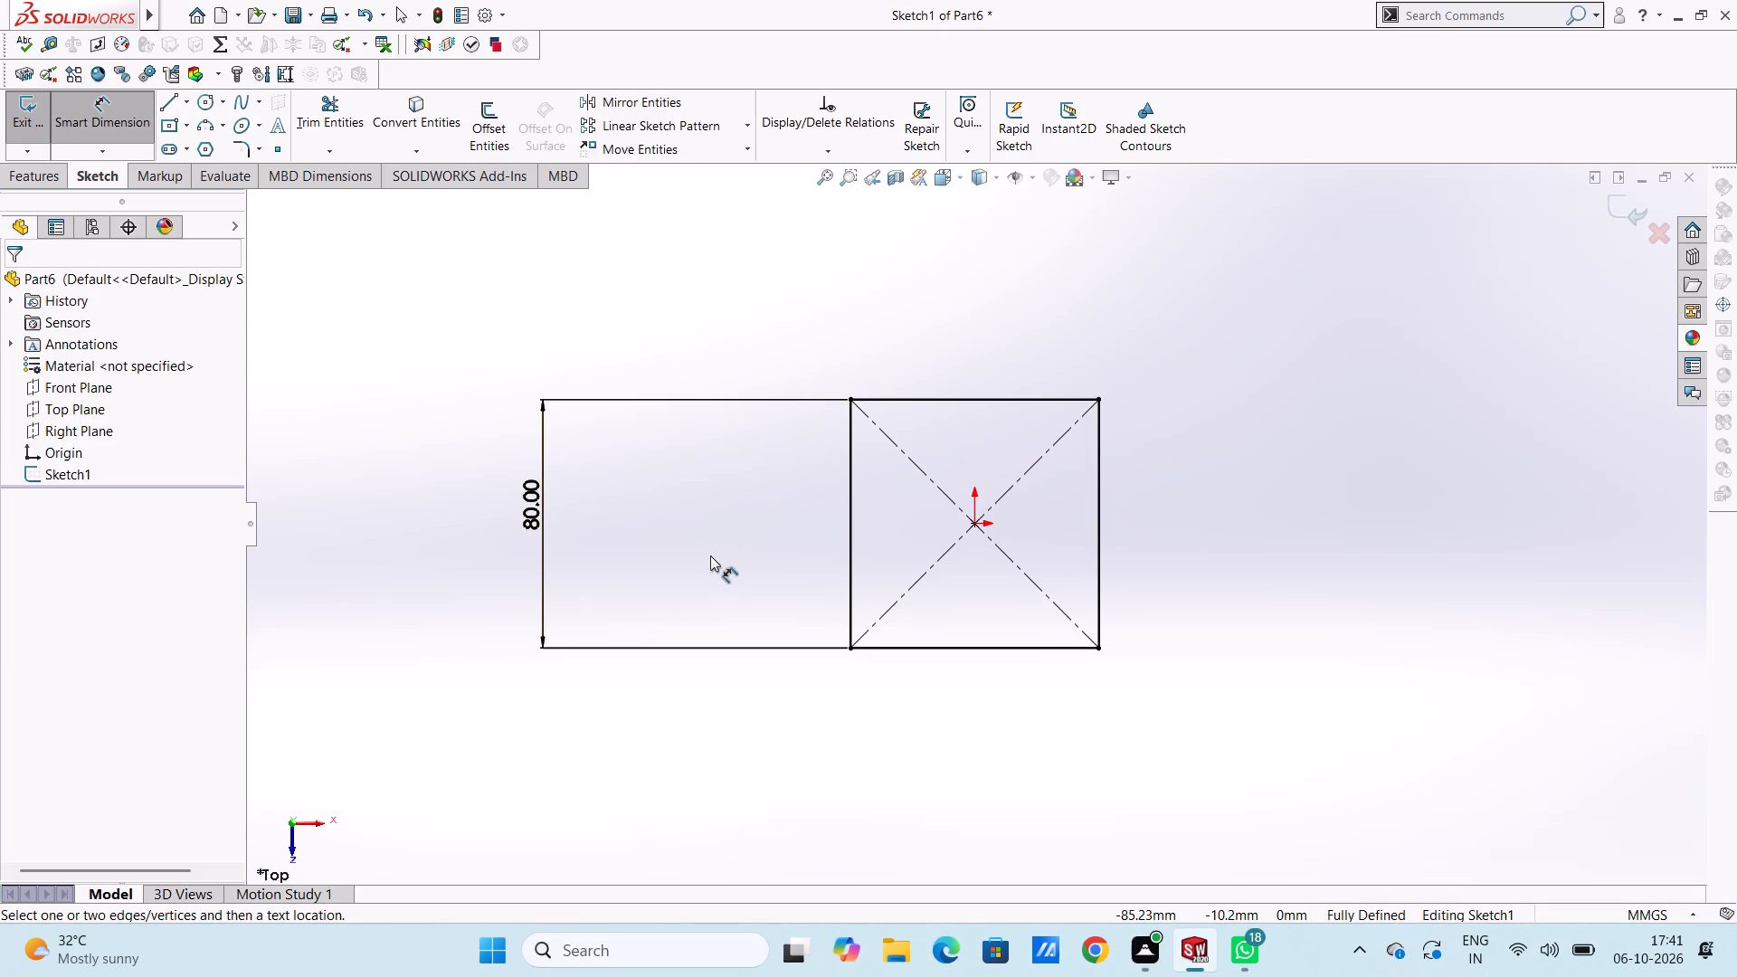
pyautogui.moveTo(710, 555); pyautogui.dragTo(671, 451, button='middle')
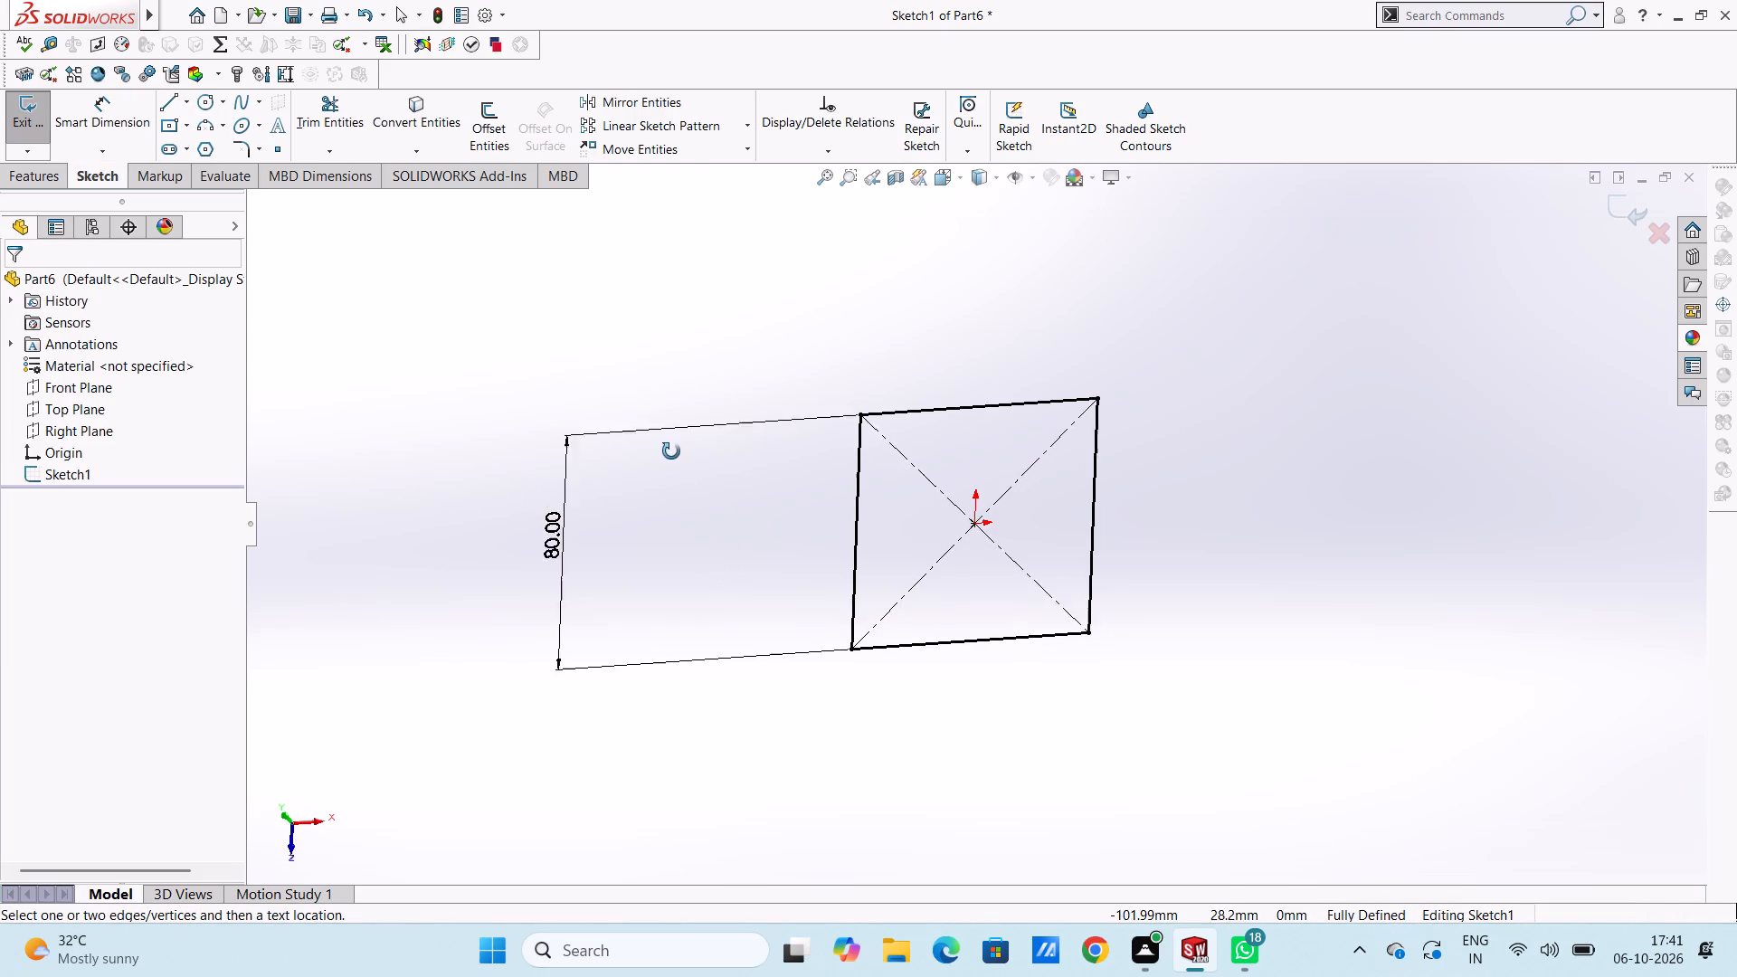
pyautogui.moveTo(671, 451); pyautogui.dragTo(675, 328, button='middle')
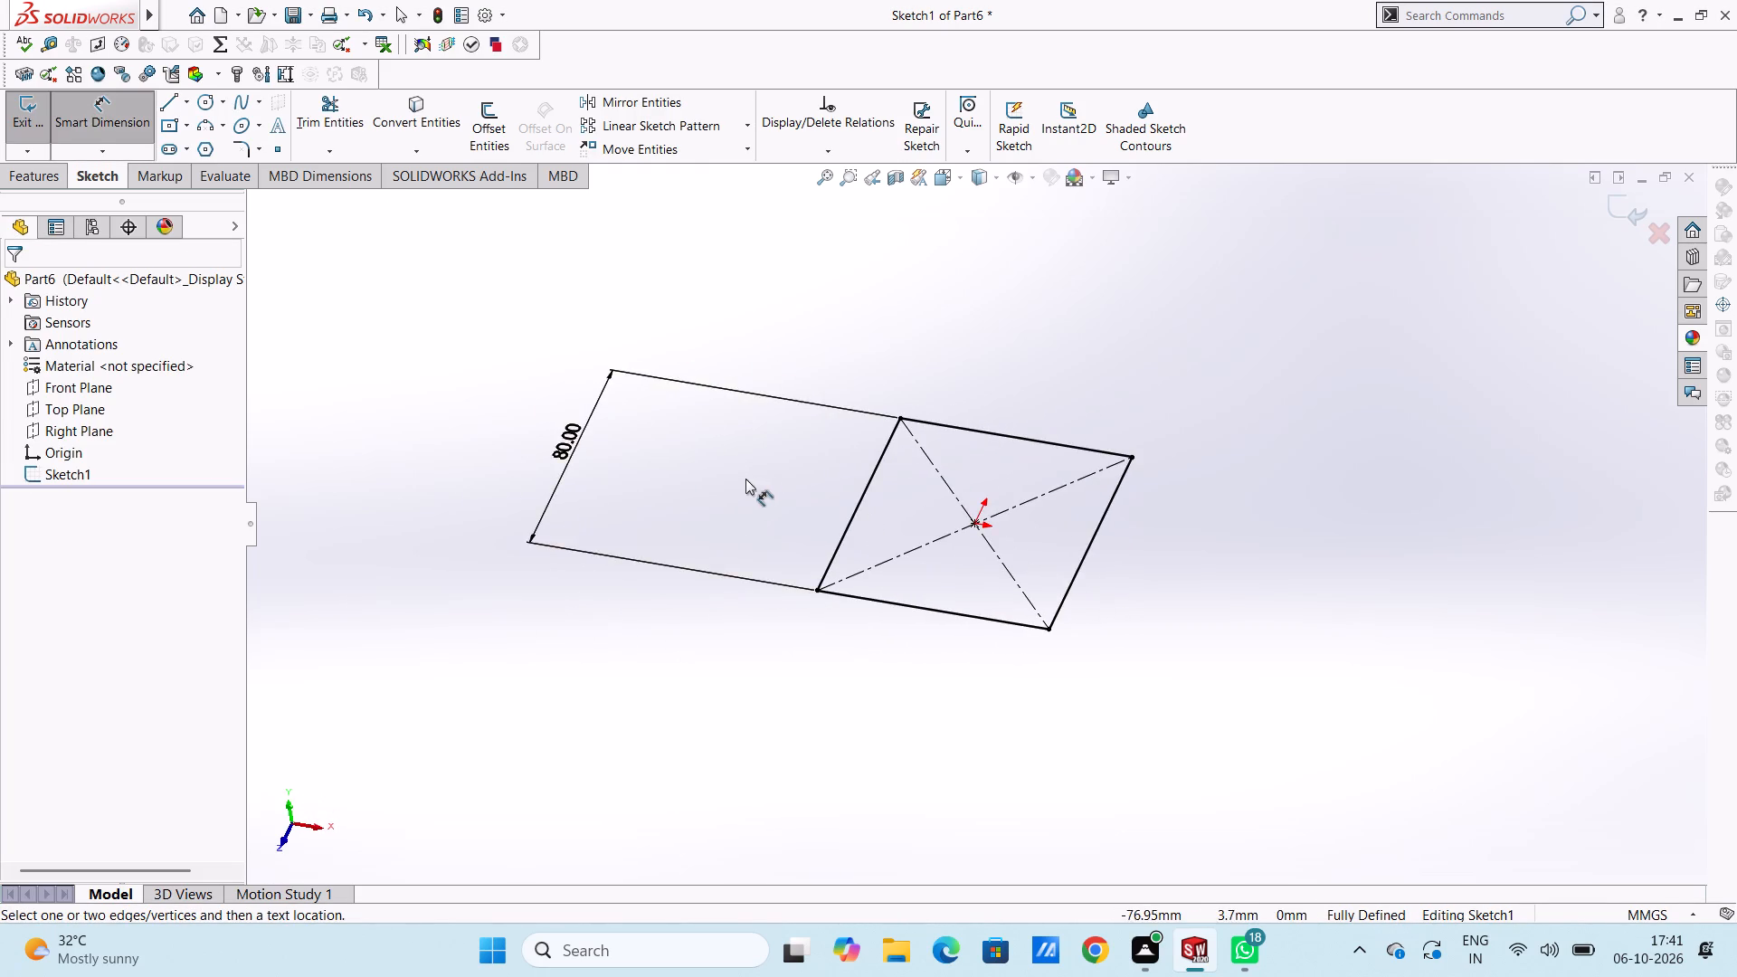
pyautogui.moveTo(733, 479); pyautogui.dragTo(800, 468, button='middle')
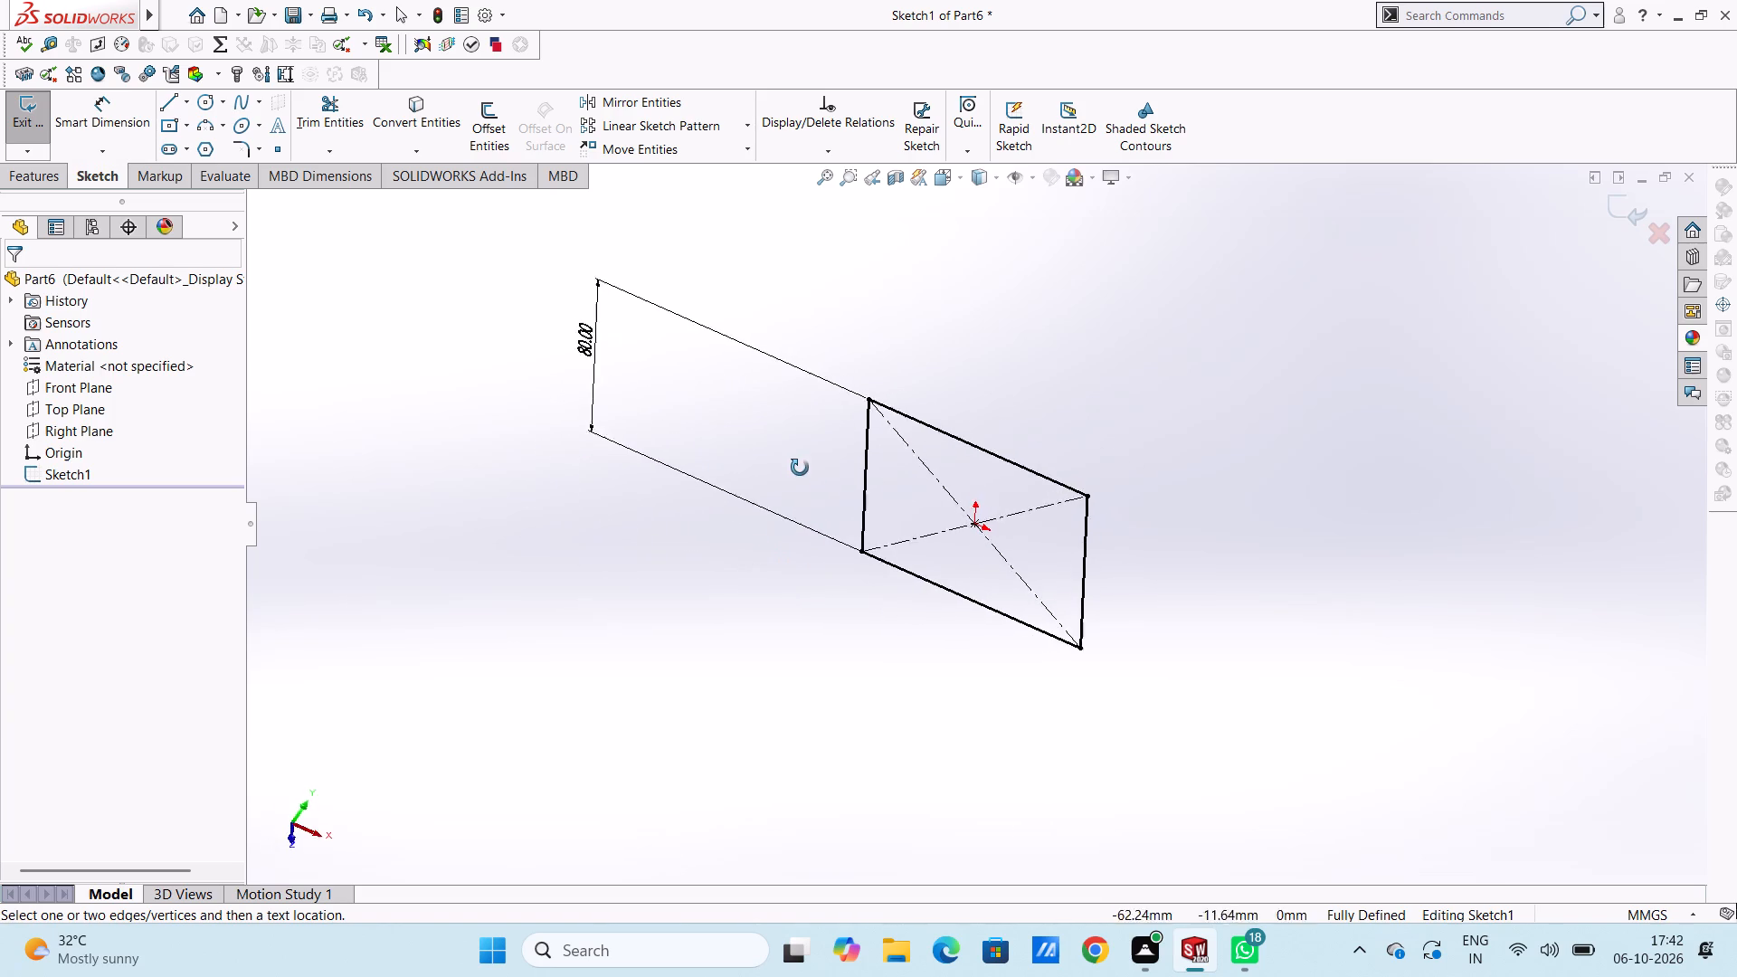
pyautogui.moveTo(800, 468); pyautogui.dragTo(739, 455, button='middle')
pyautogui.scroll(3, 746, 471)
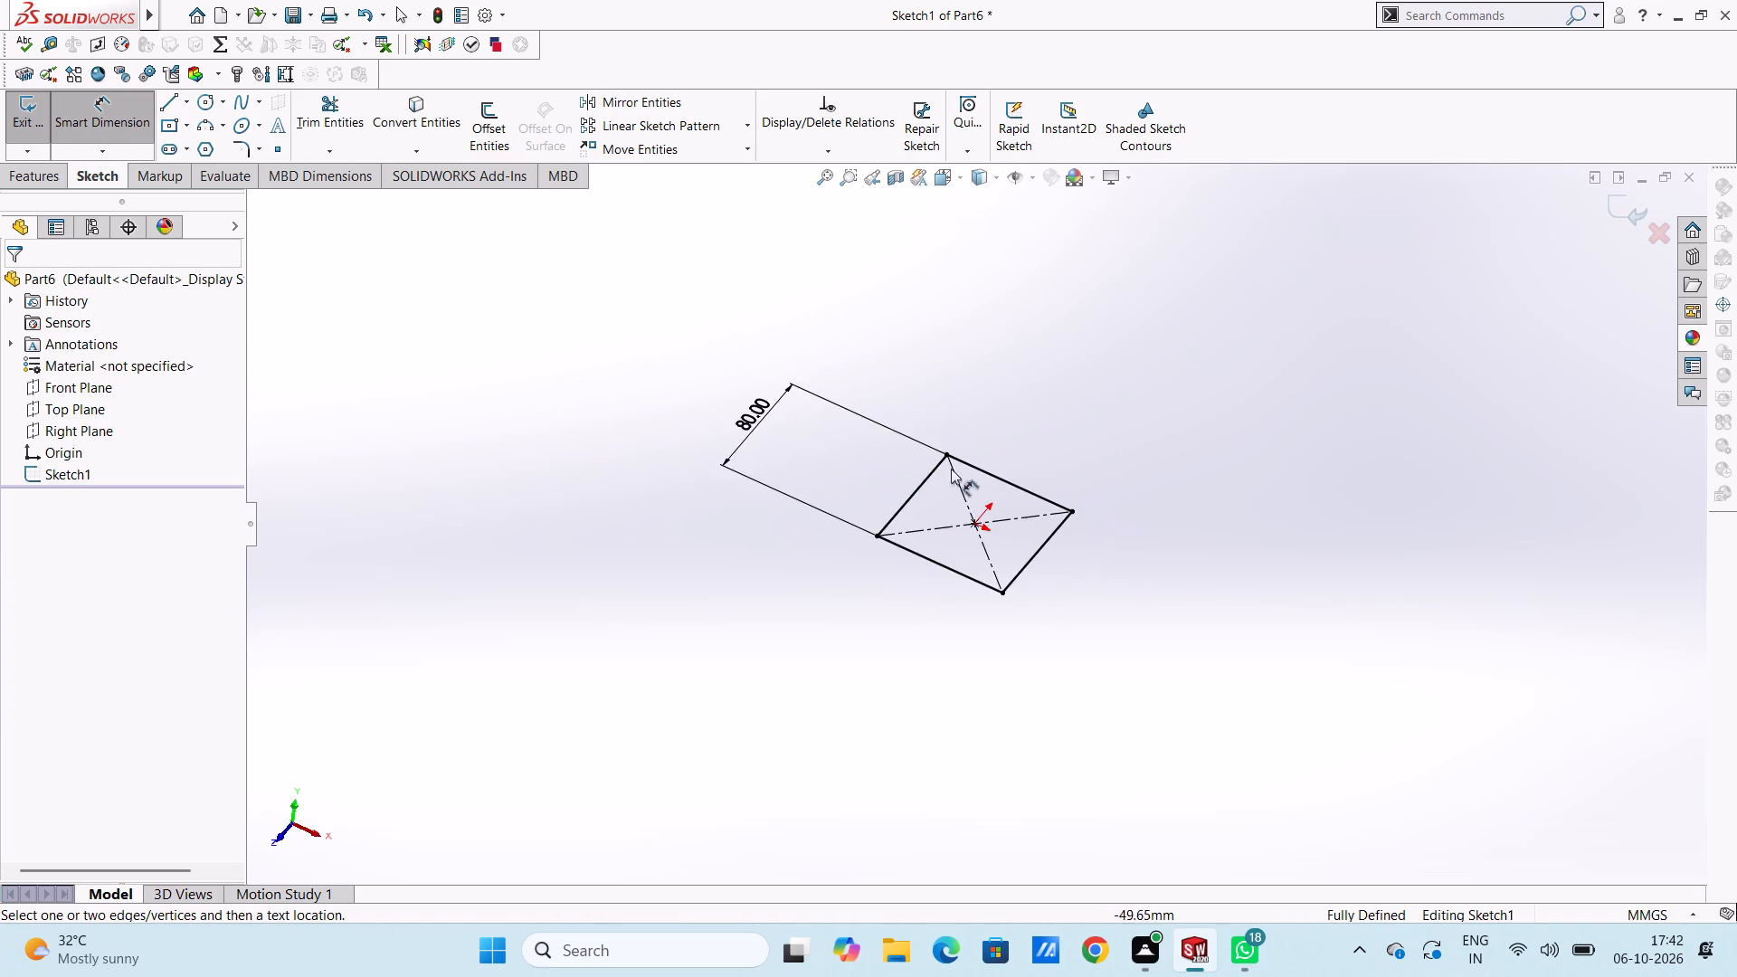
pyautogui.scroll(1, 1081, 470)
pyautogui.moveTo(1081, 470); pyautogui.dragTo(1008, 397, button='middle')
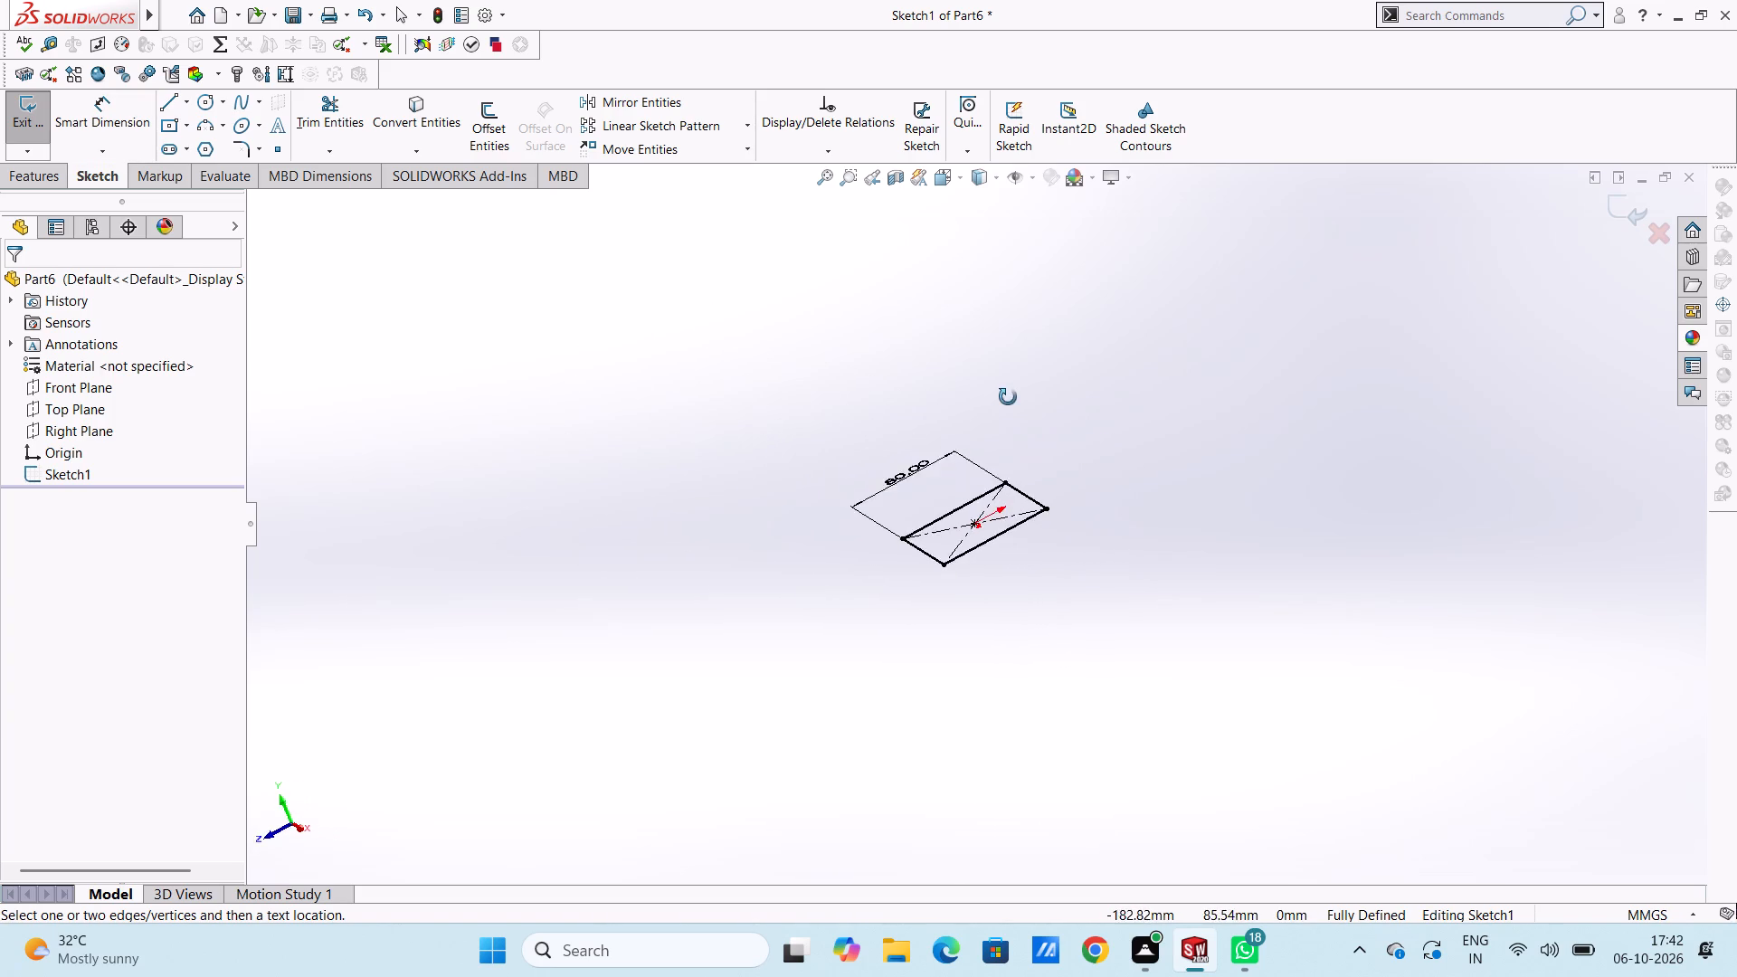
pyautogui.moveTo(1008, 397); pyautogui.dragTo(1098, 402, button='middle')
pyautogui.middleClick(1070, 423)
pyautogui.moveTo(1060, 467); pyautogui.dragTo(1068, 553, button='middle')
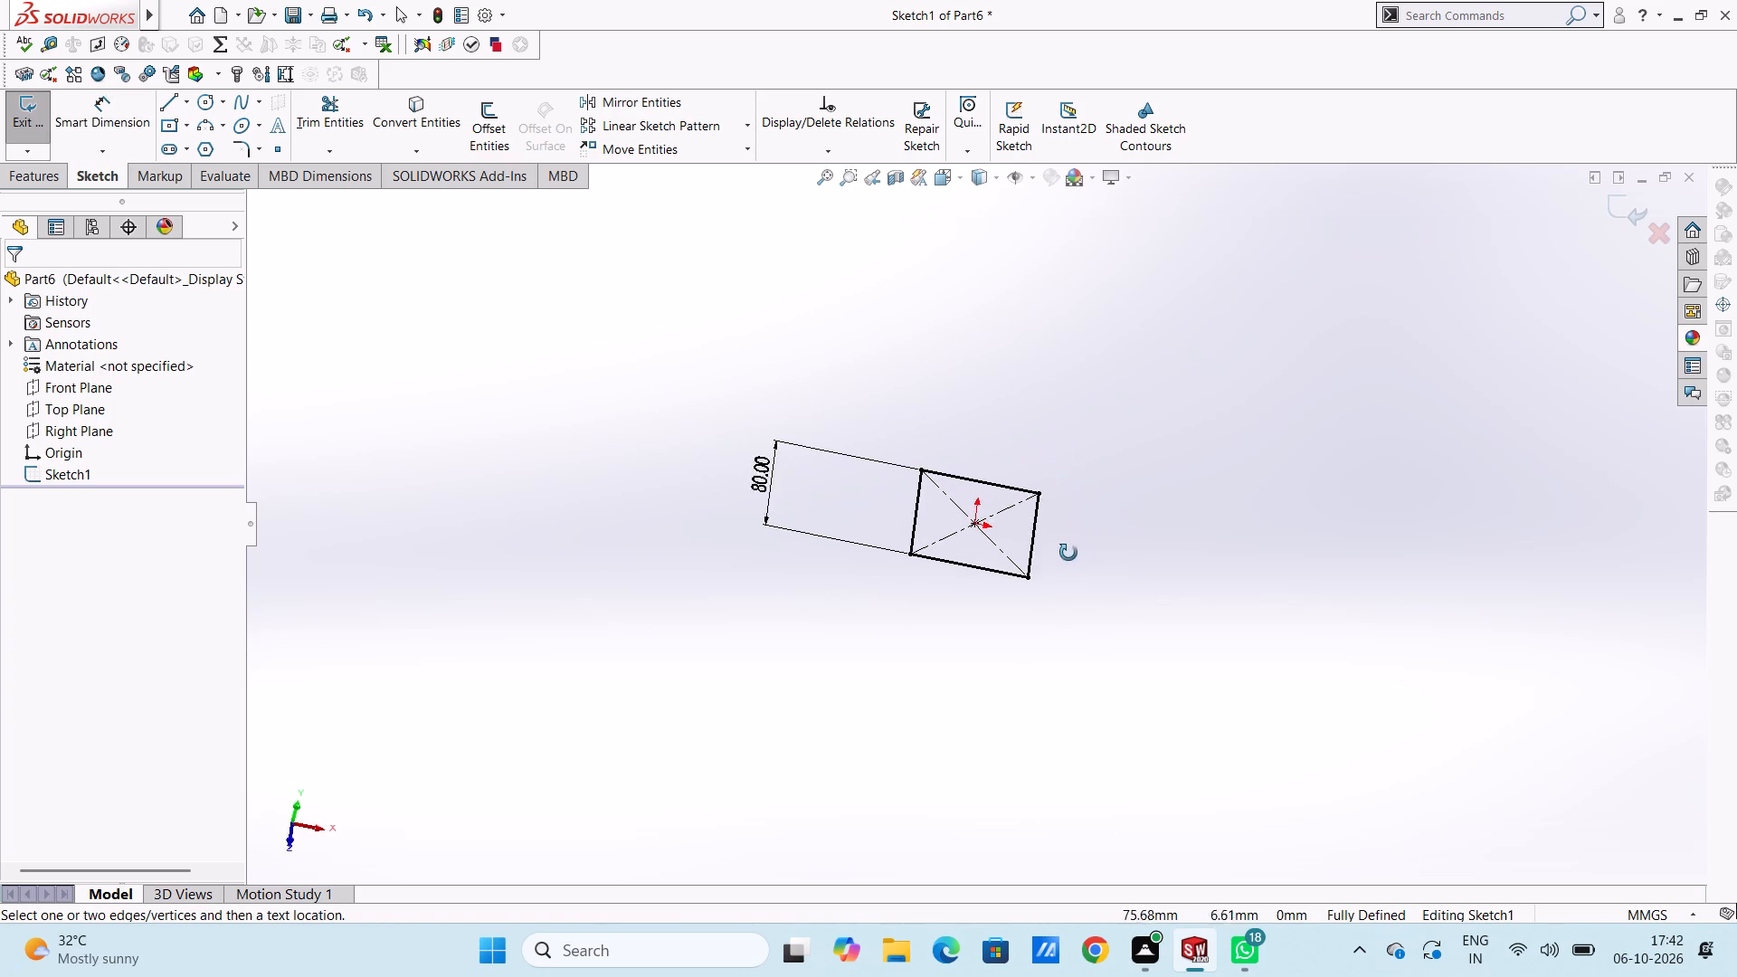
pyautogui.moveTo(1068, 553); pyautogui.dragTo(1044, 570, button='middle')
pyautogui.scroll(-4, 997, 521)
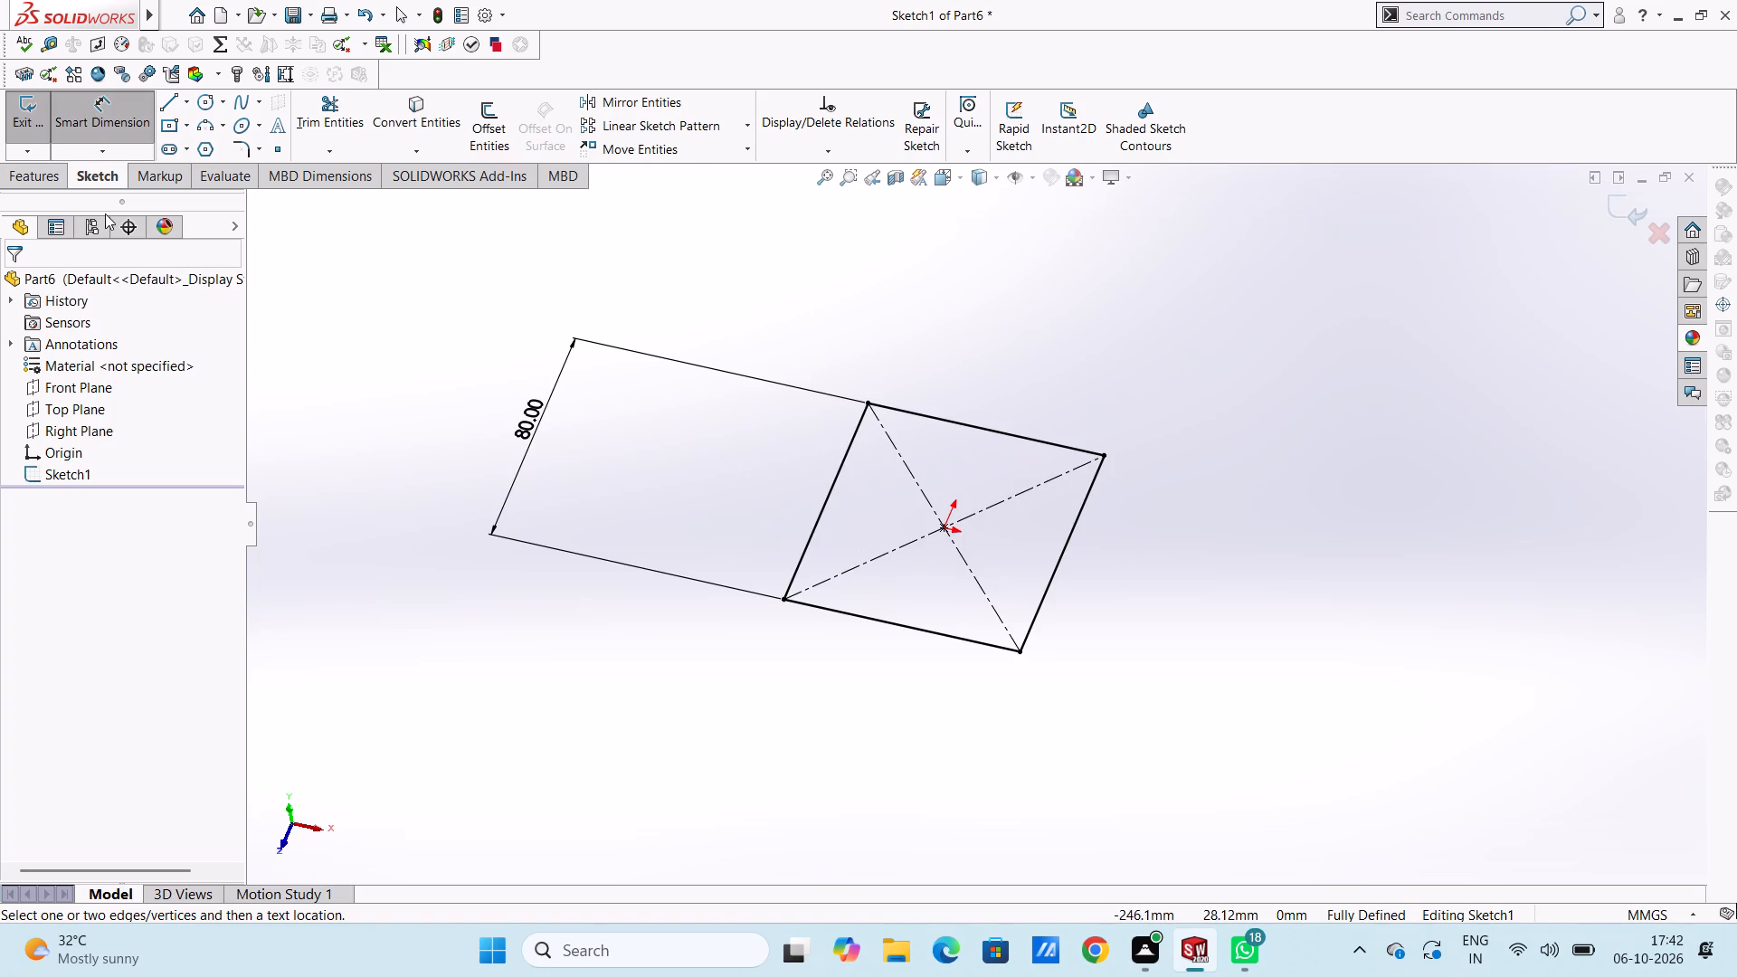
# Extrude the square sketch as a blind boss with a depth of 15 mm.
pyautogui.click(44, 175)
pyautogui.click(35, 129)
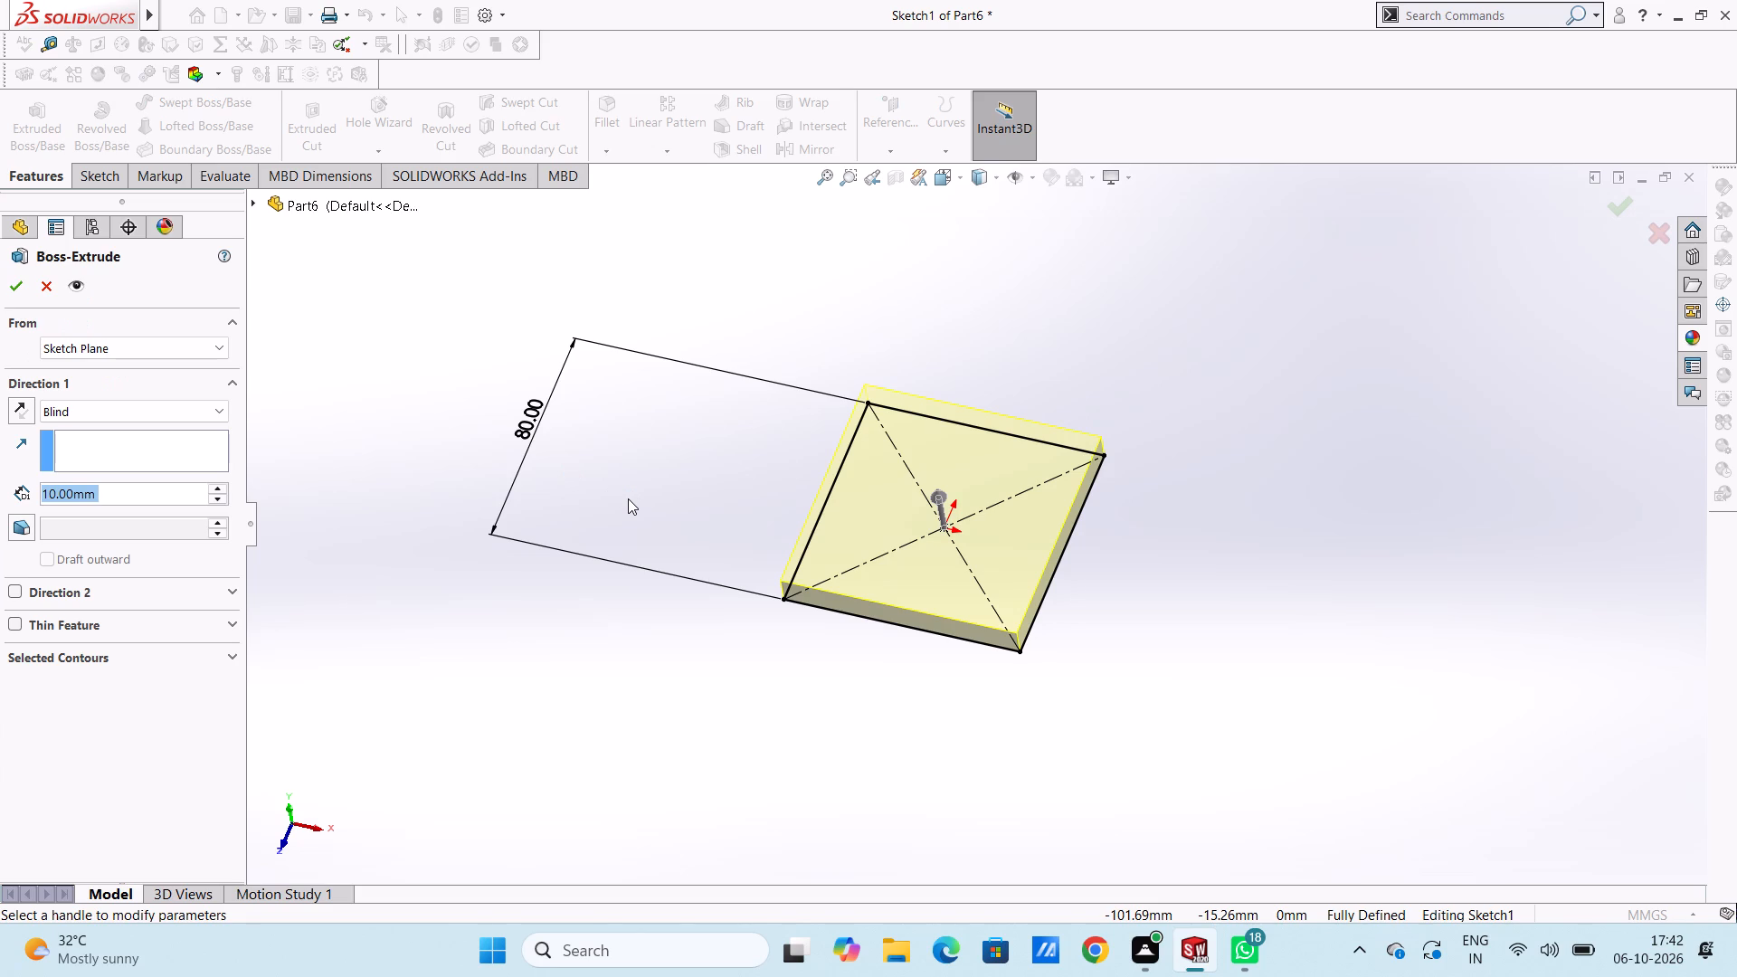
pyautogui.write('15')
pyautogui.press('Return')
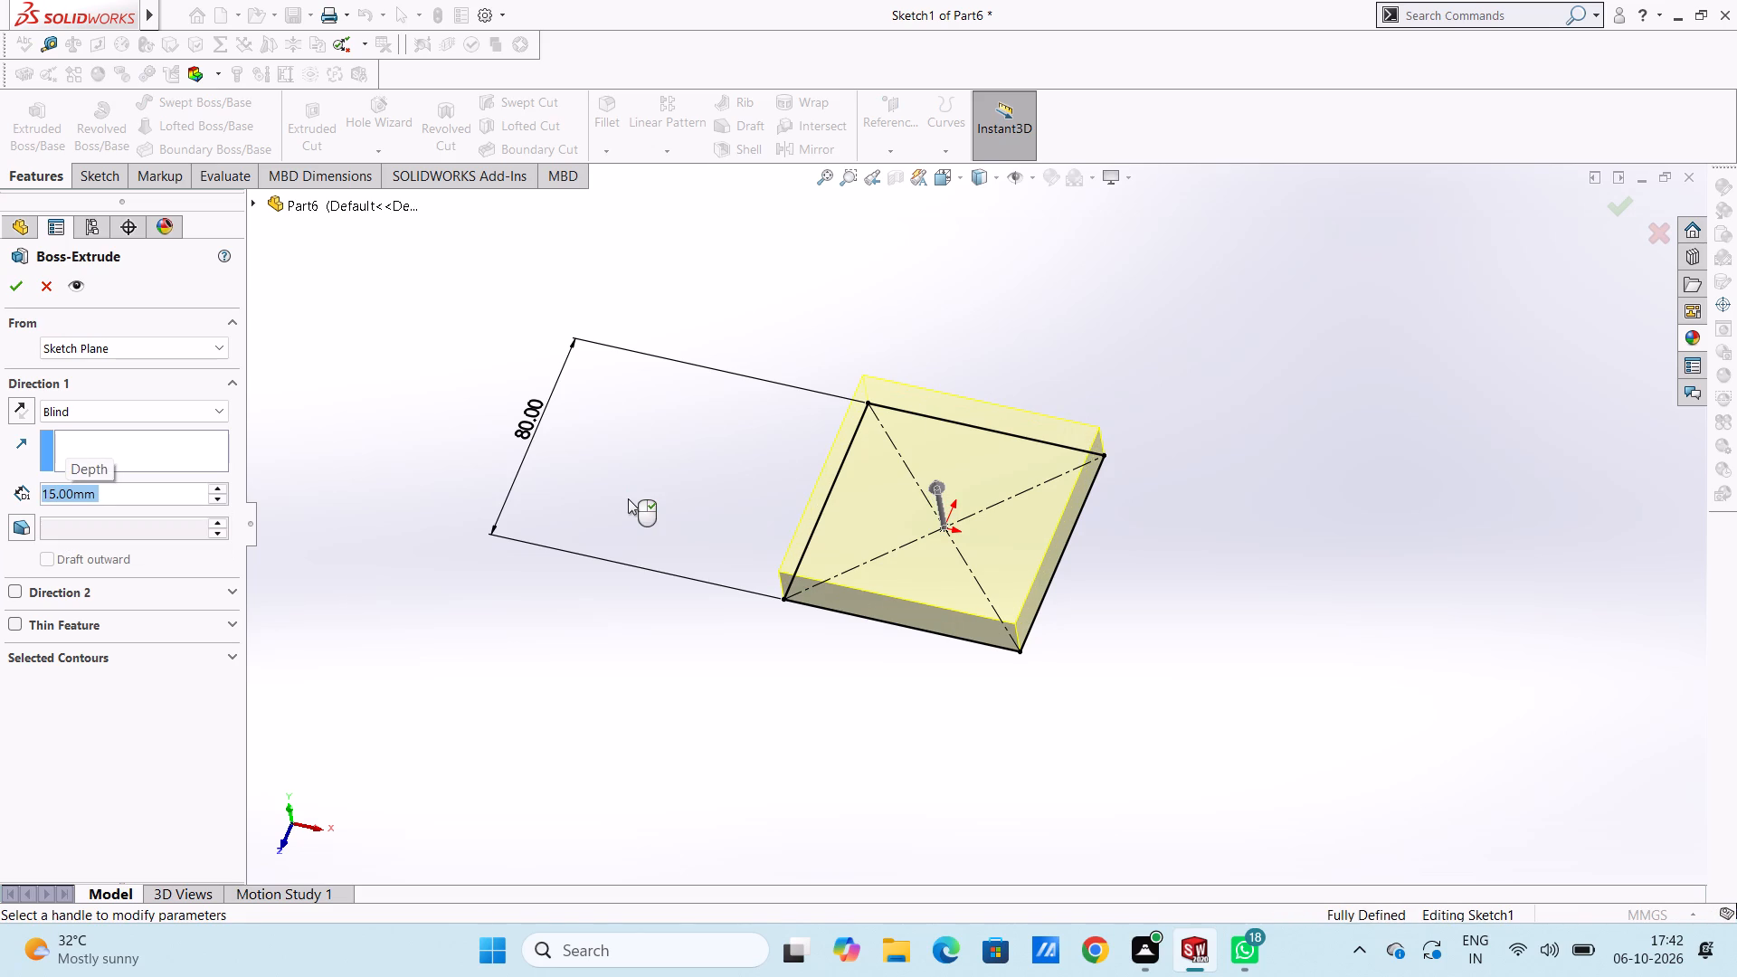
pyautogui.click(21, 293)
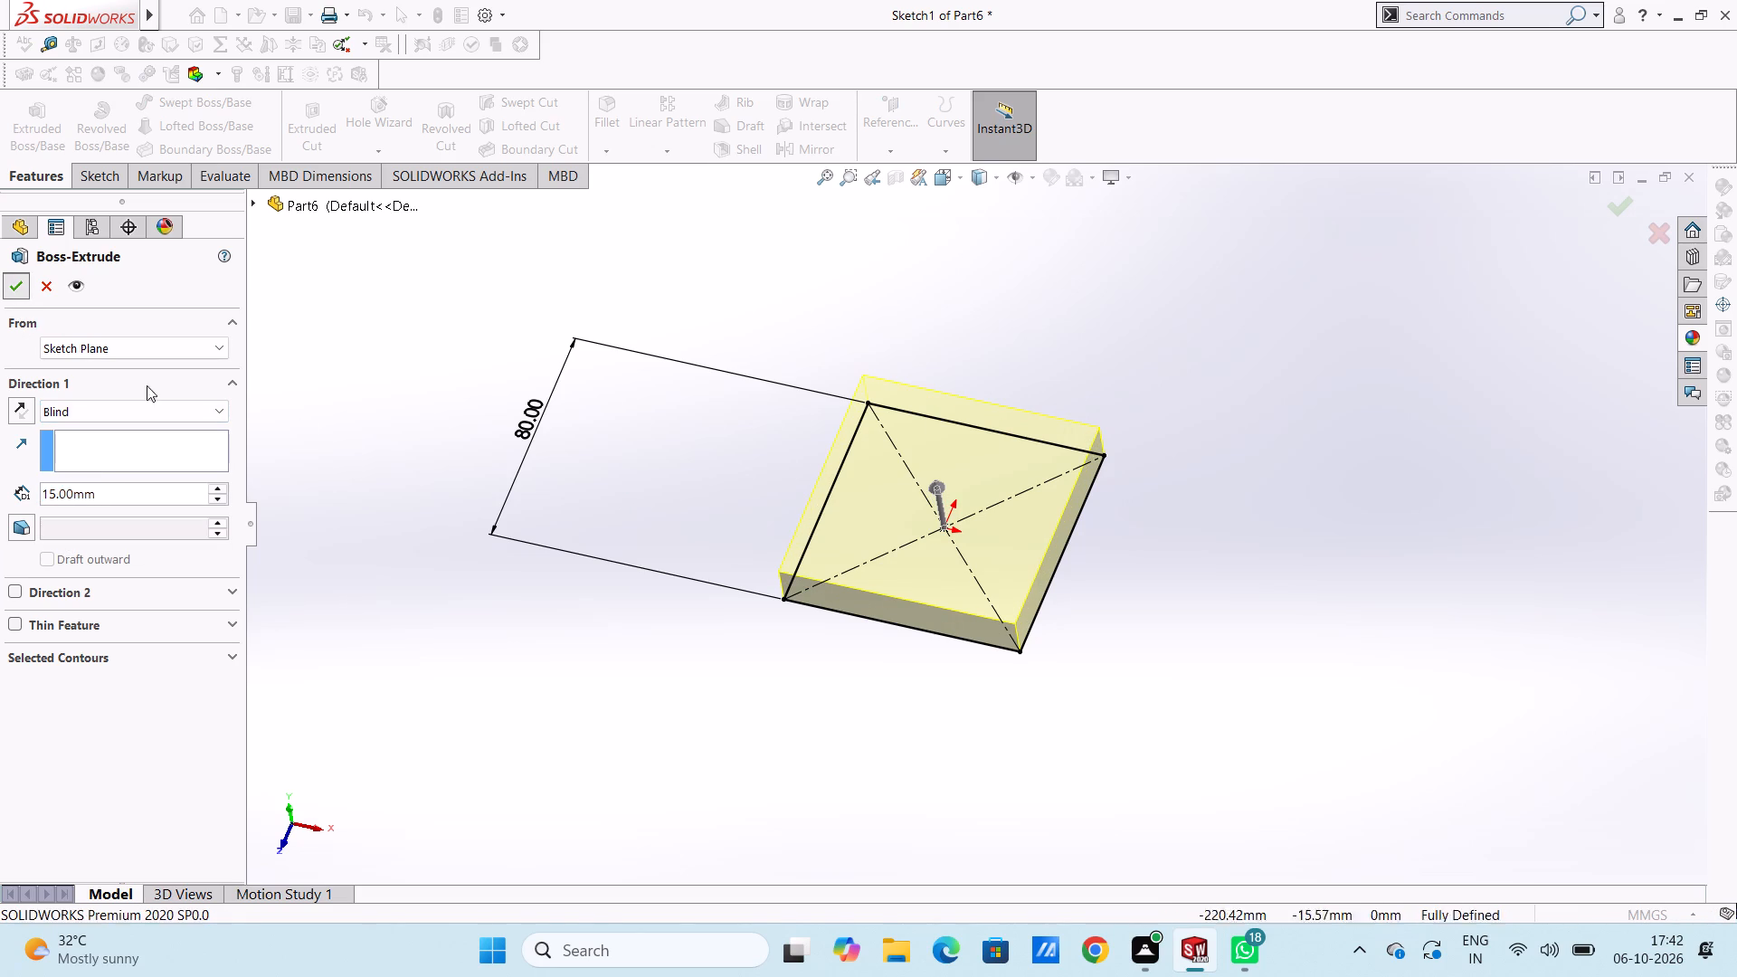
pyautogui.click(498, 506)
# Examine the extruded square plate from several angles.
pyautogui.scroll(-1, 507, 515)
pyautogui.moveTo(511, 517); pyautogui.dragTo(652, 498, button='middle')
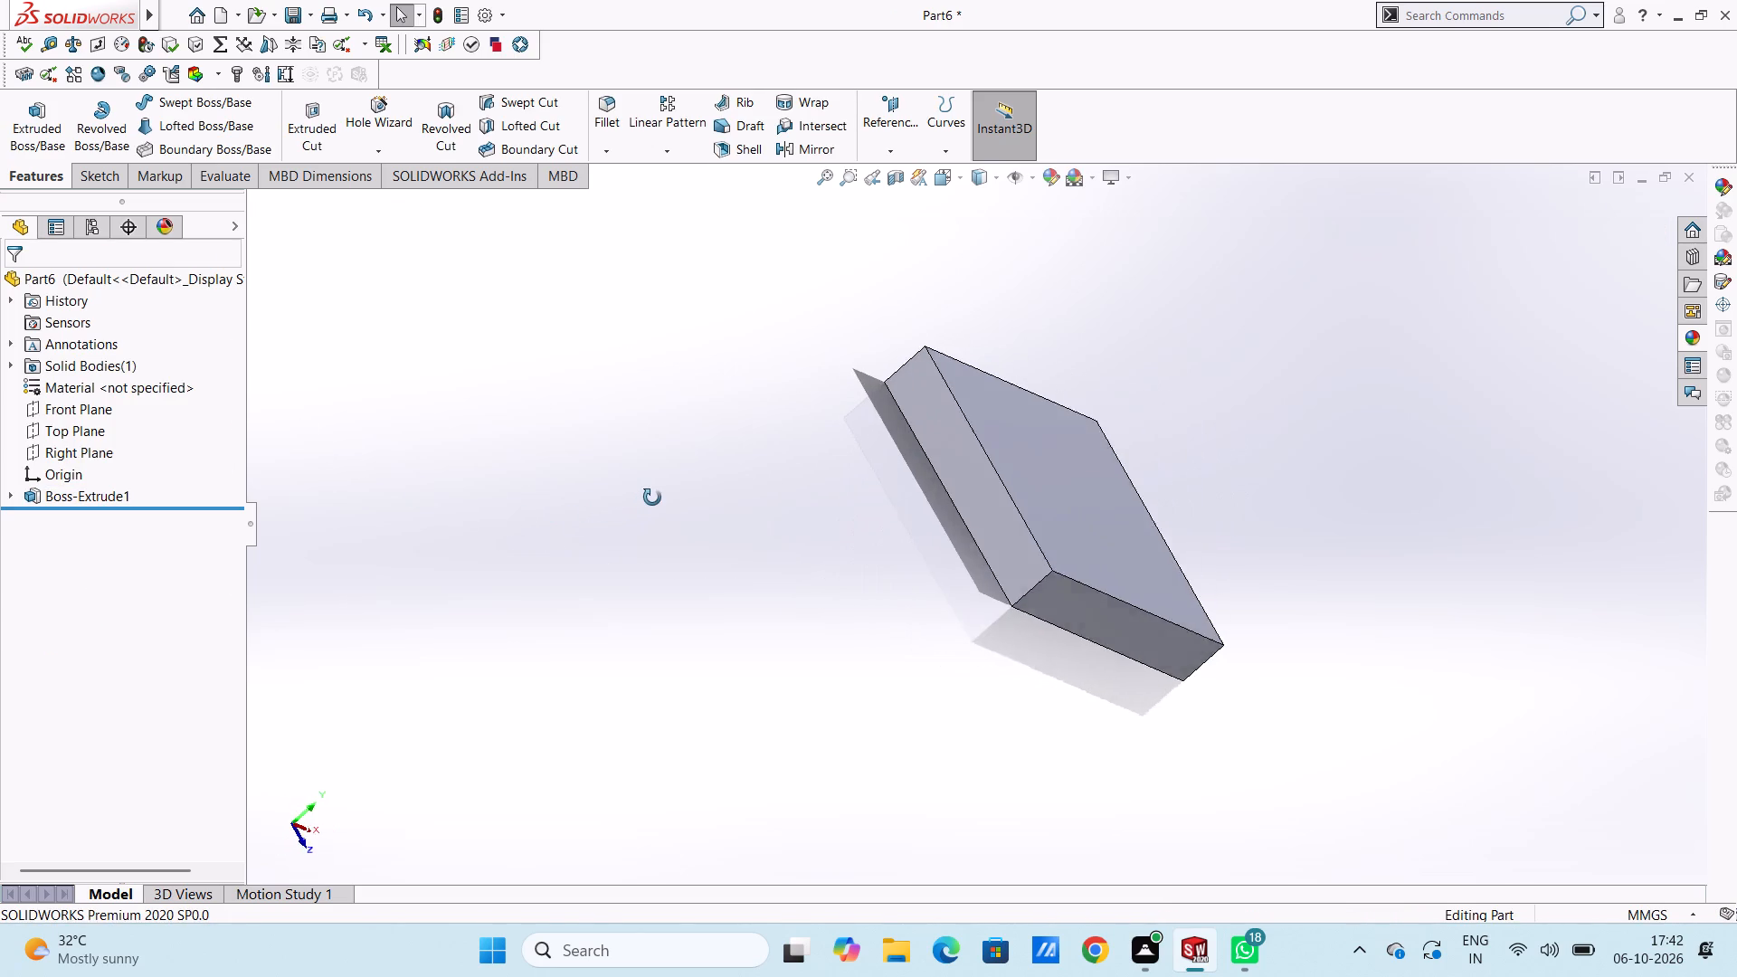
pyautogui.moveTo(652, 498); pyautogui.dragTo(653, 498, button='middle')
pyautogui.scroll(2, 686, 489)
pyautogui.moveTo(797, 582); pyautogui.dragTo(612, 455, button='middle')
pyautogui.scroll(1, 797, 582)
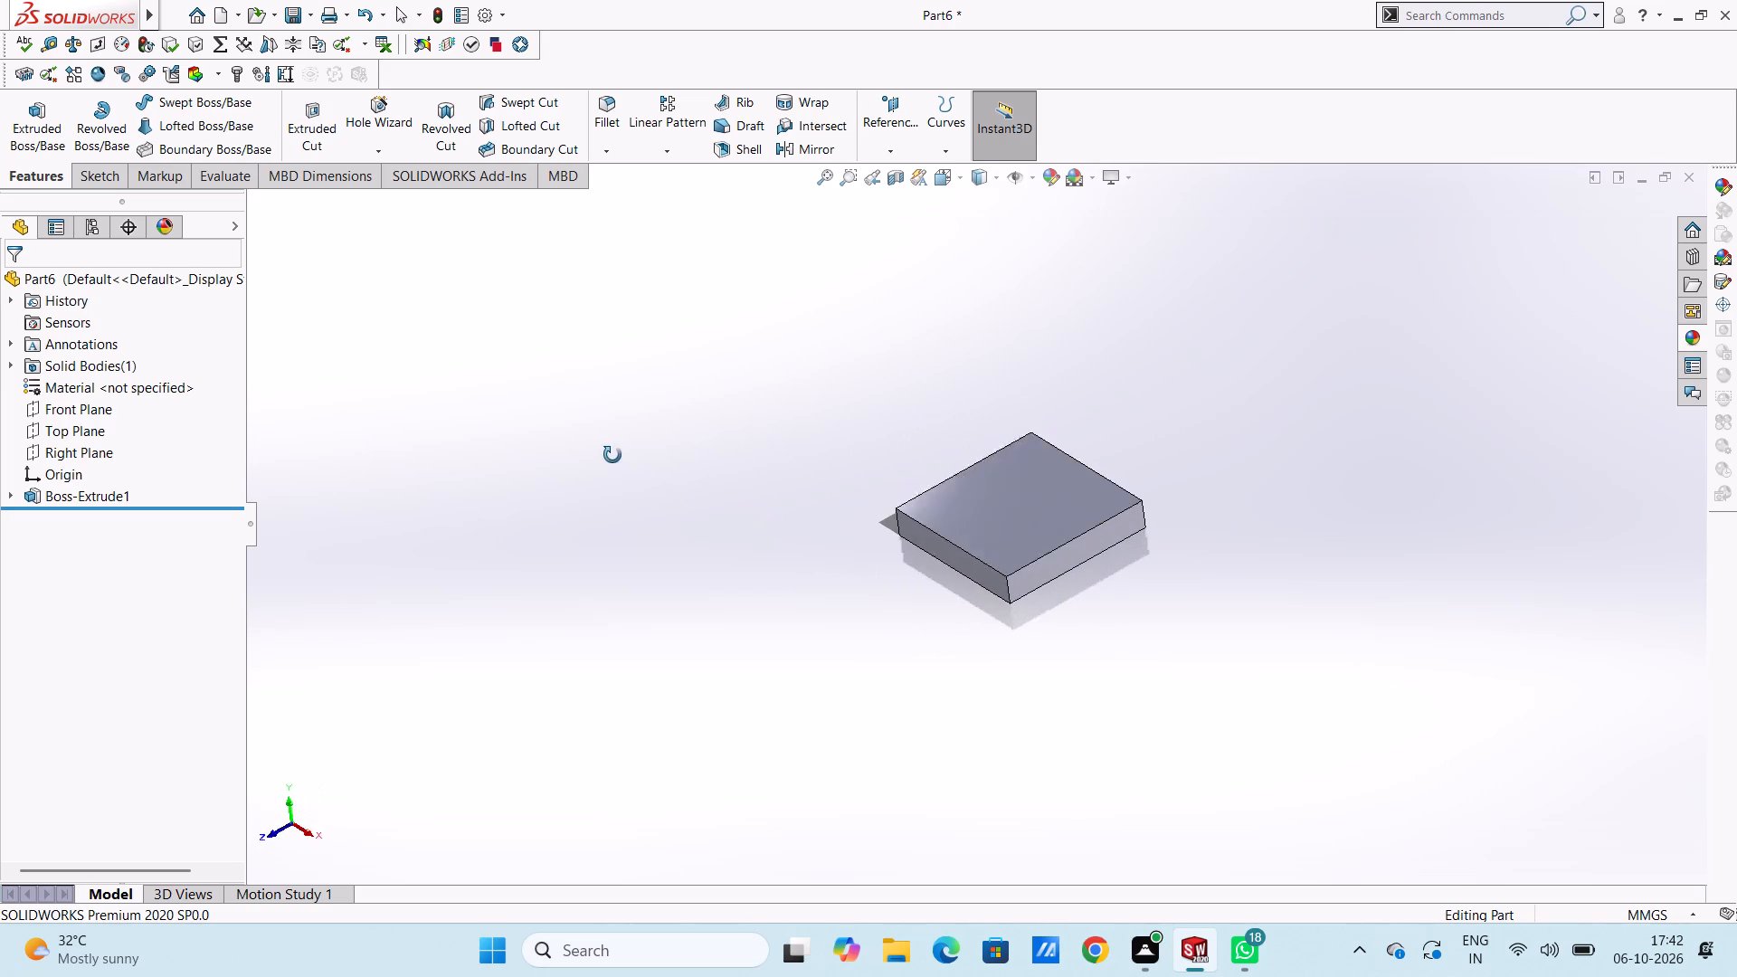
pyautogui.moveTo(612, 455); pyautogui.dragTo(611, 439, button='middle')
pyautogui.middleClick(611, 439)
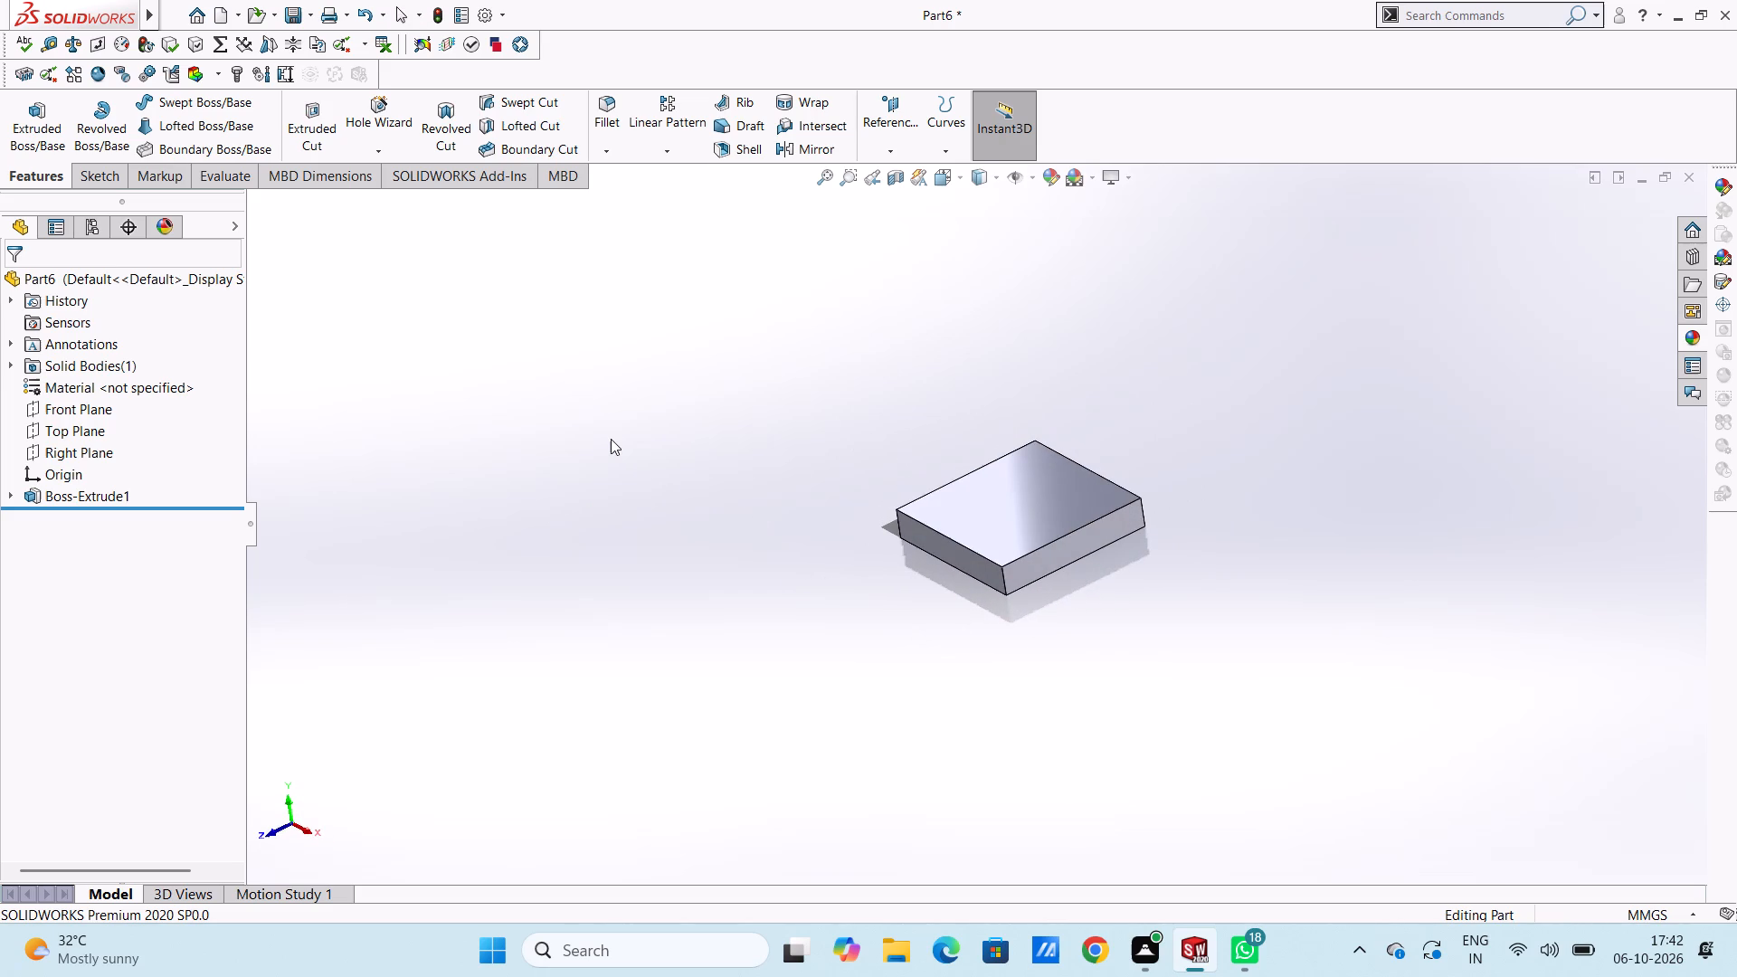
pyautogui.moveTo(629, 582); pyautogui.dragTo(650, 490, button='middle')
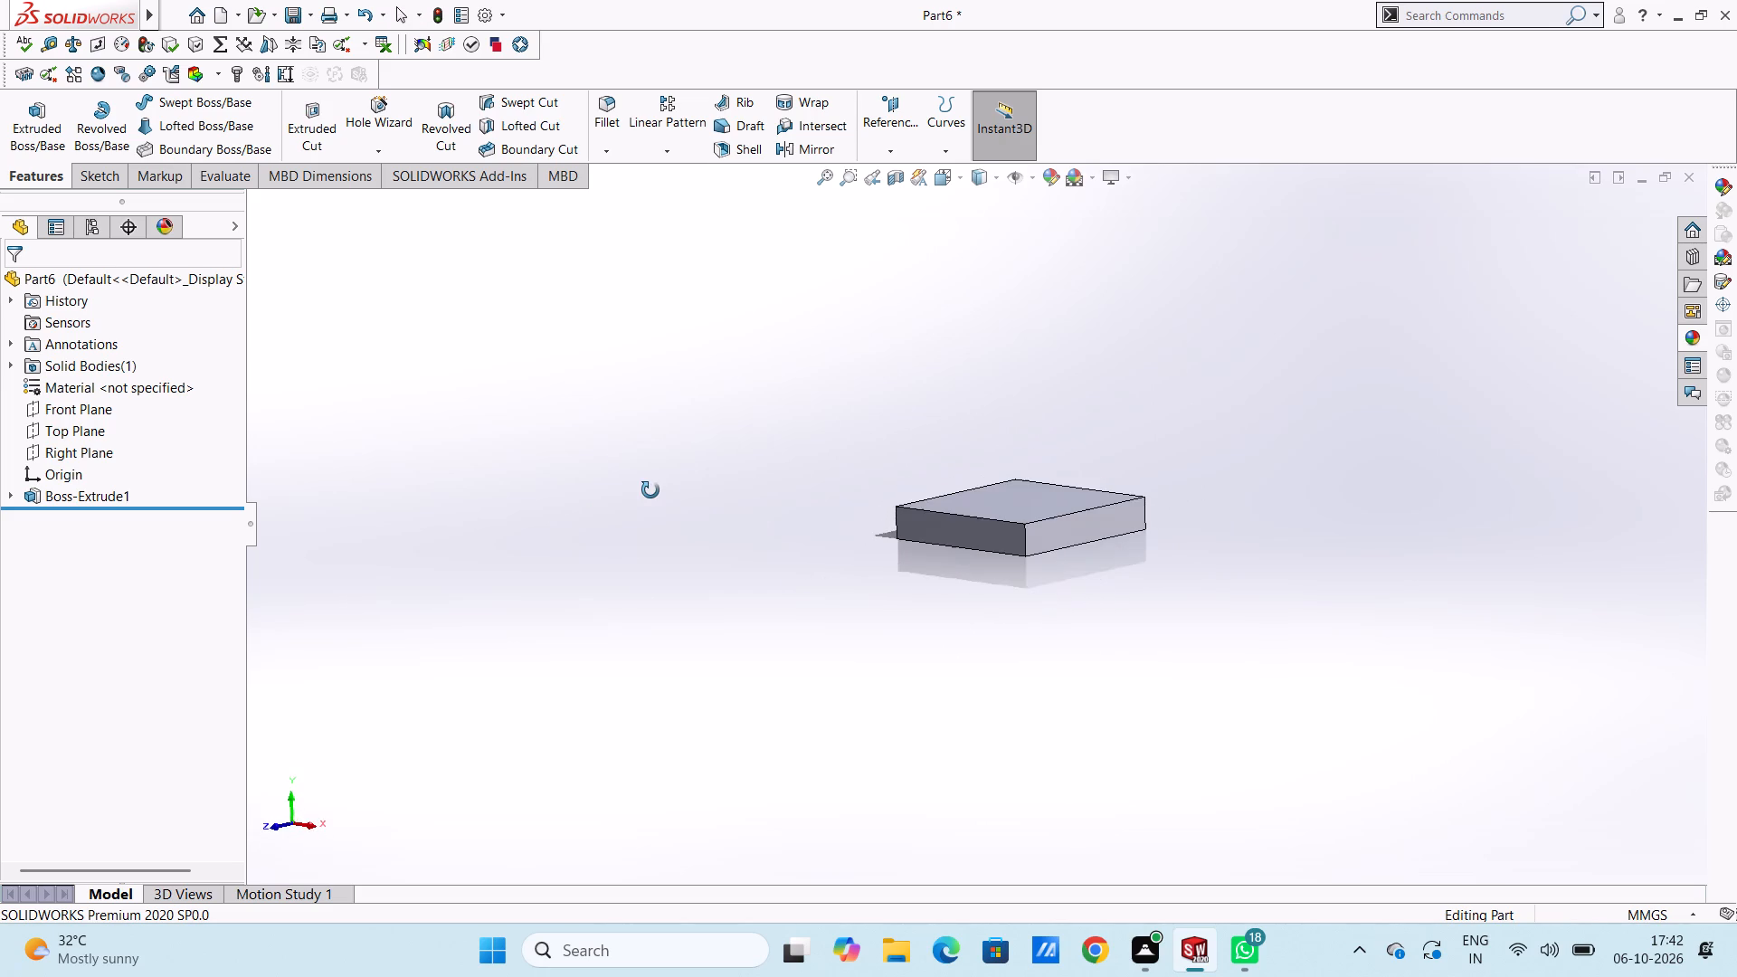
pyautogui.moveTo(650, 490); pyautogui.dragTo(660, 581, button='middle')
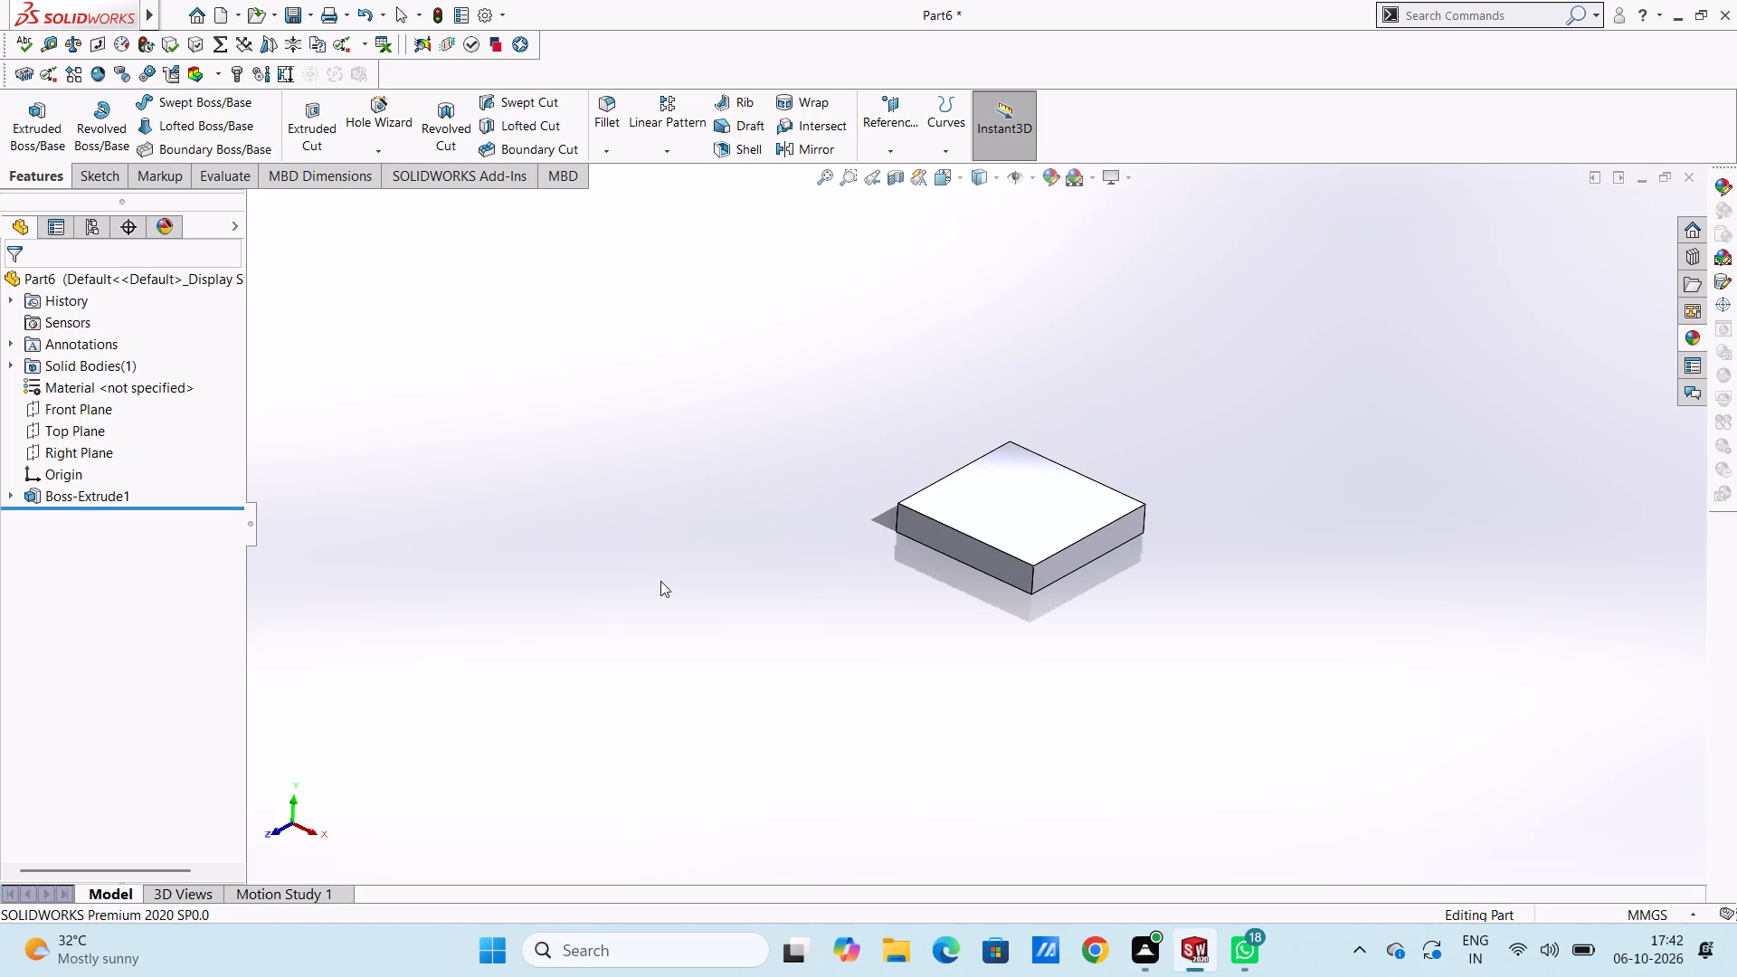
# Start a new sketch on the bottom face of the square plate.
pyautogui.hotkey('ctrl', '5')
pyautogui.hotkey('ctrl', '6')
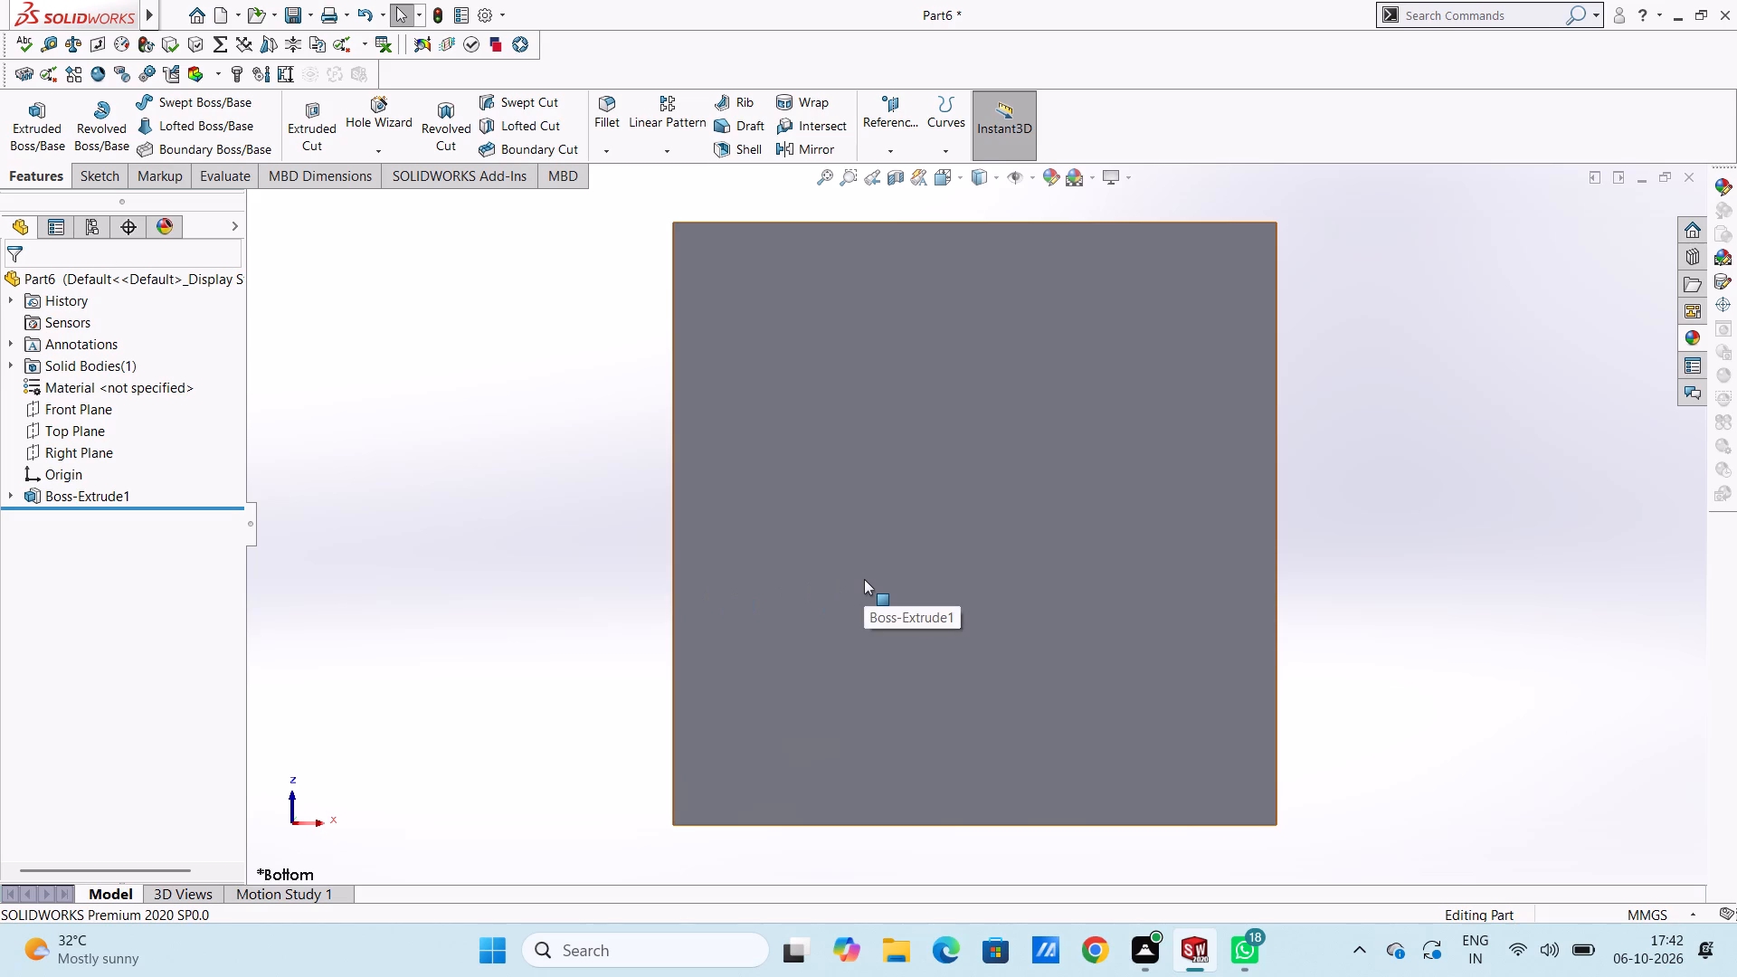
pyautogui.hotkey('ctrl', '7')
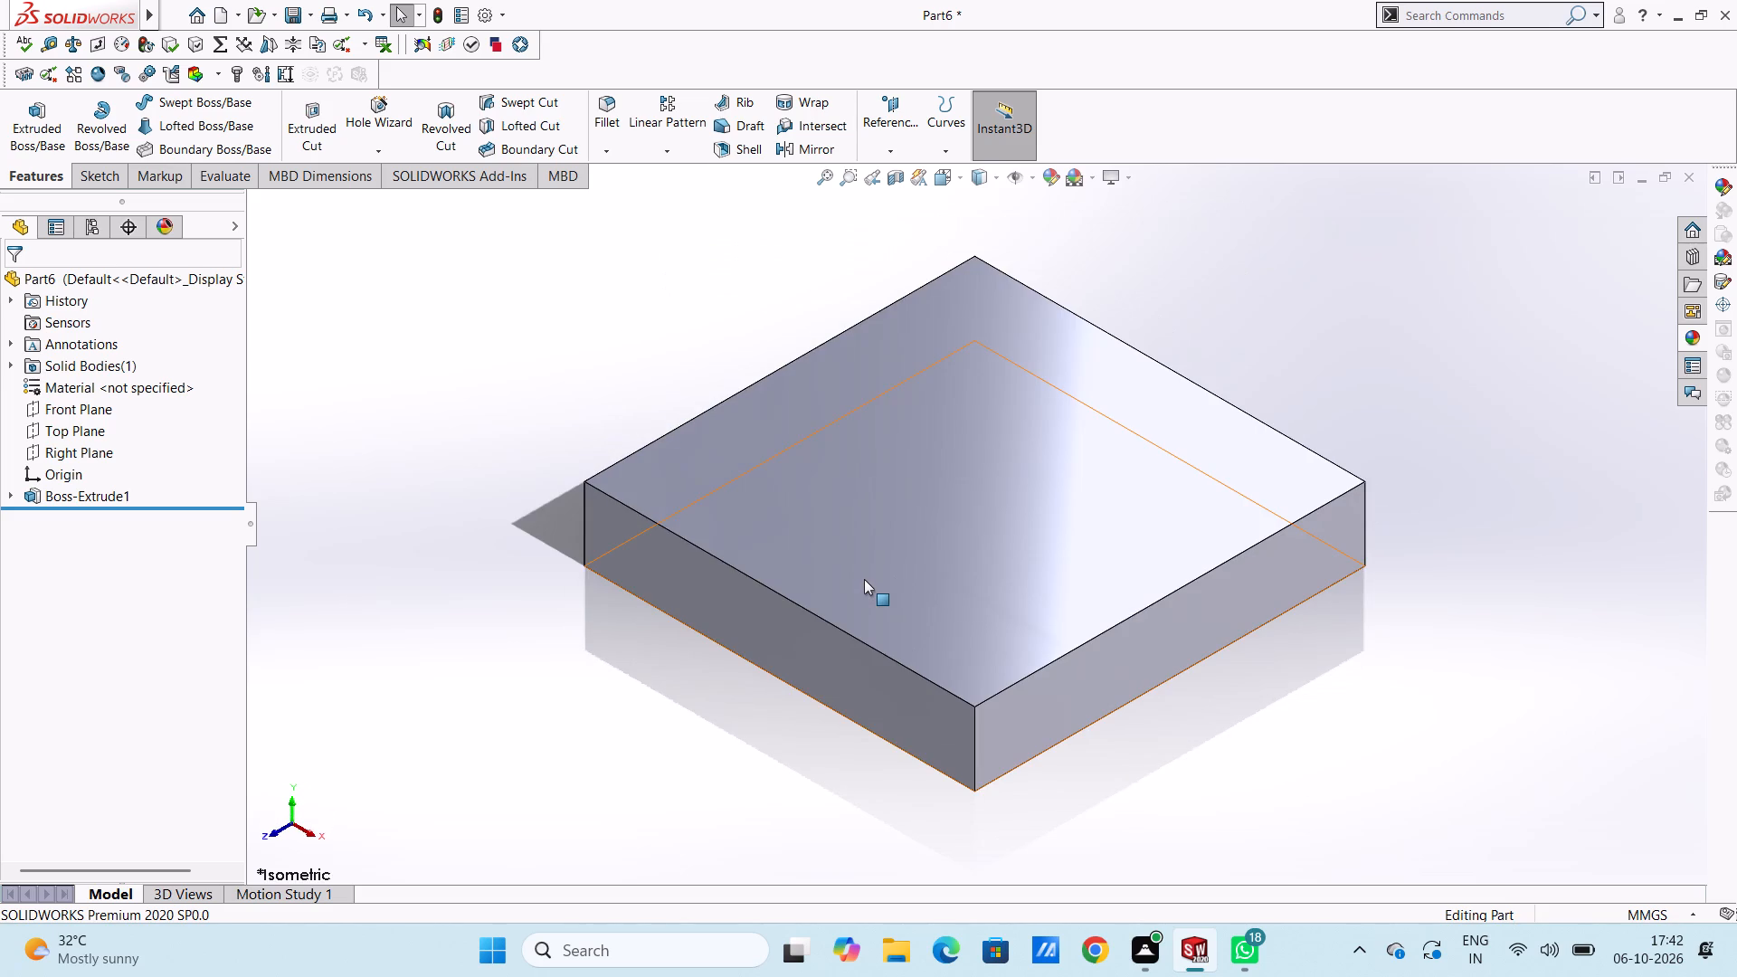
pyautogui.hotkey('ctrl', '6')
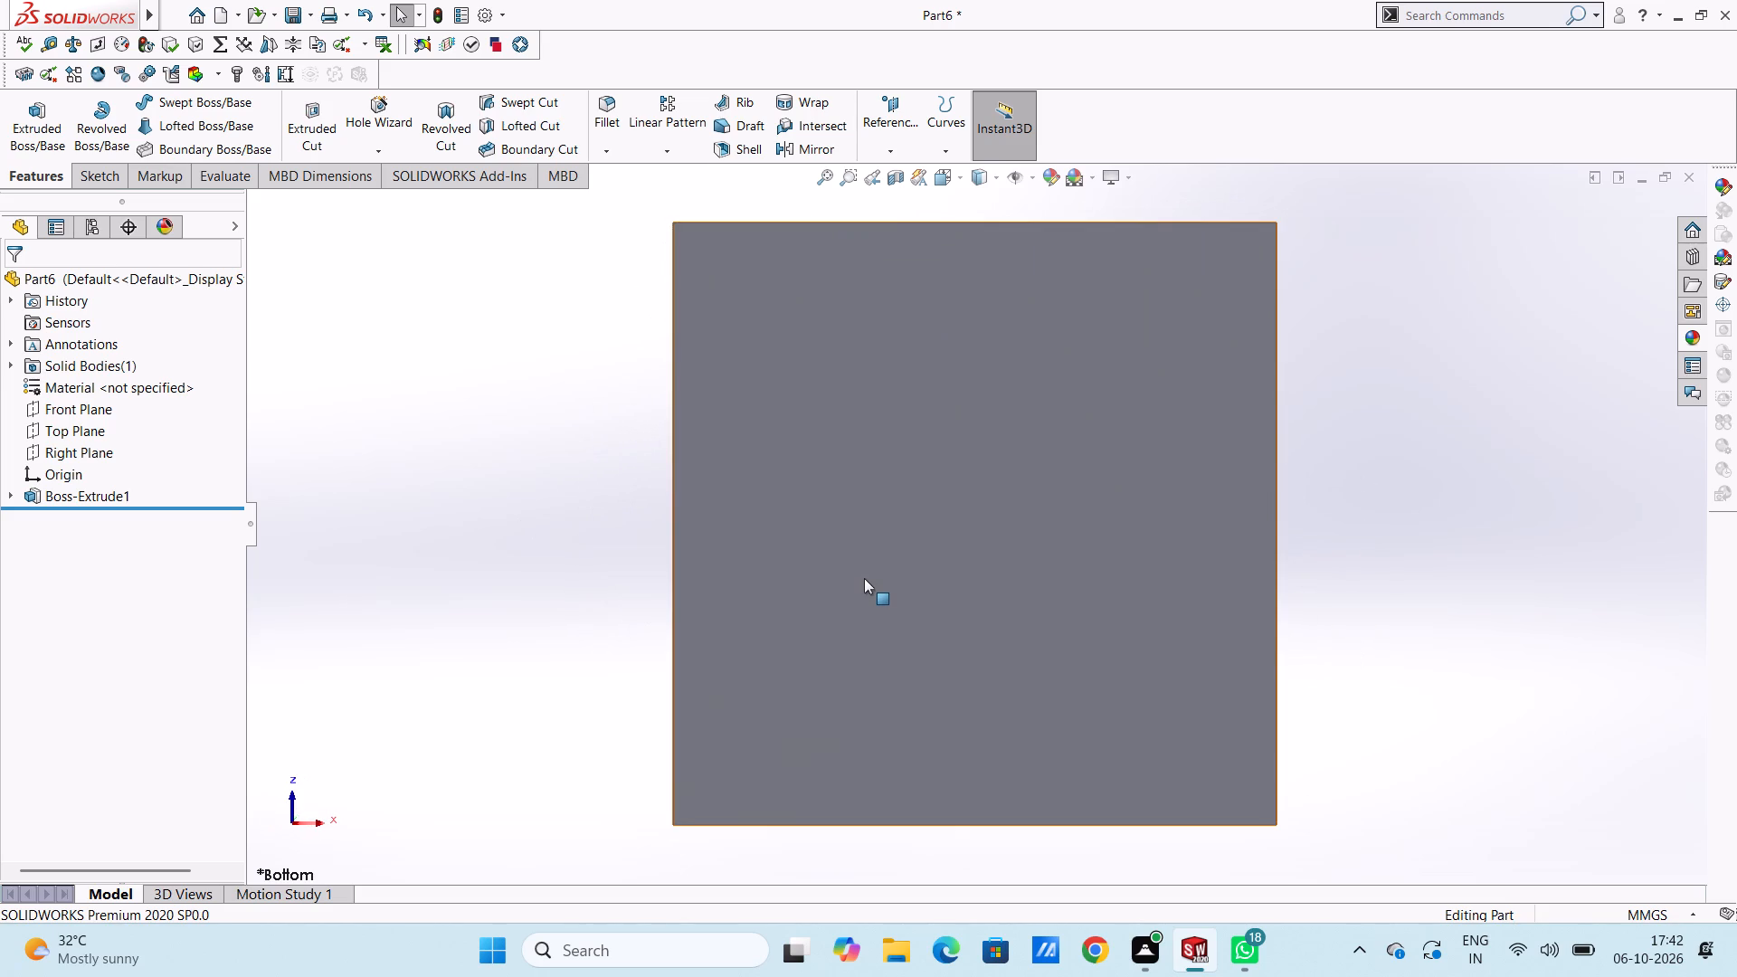
pyautogui.click(1074, 351)
pyautogui.click(1157, 303)
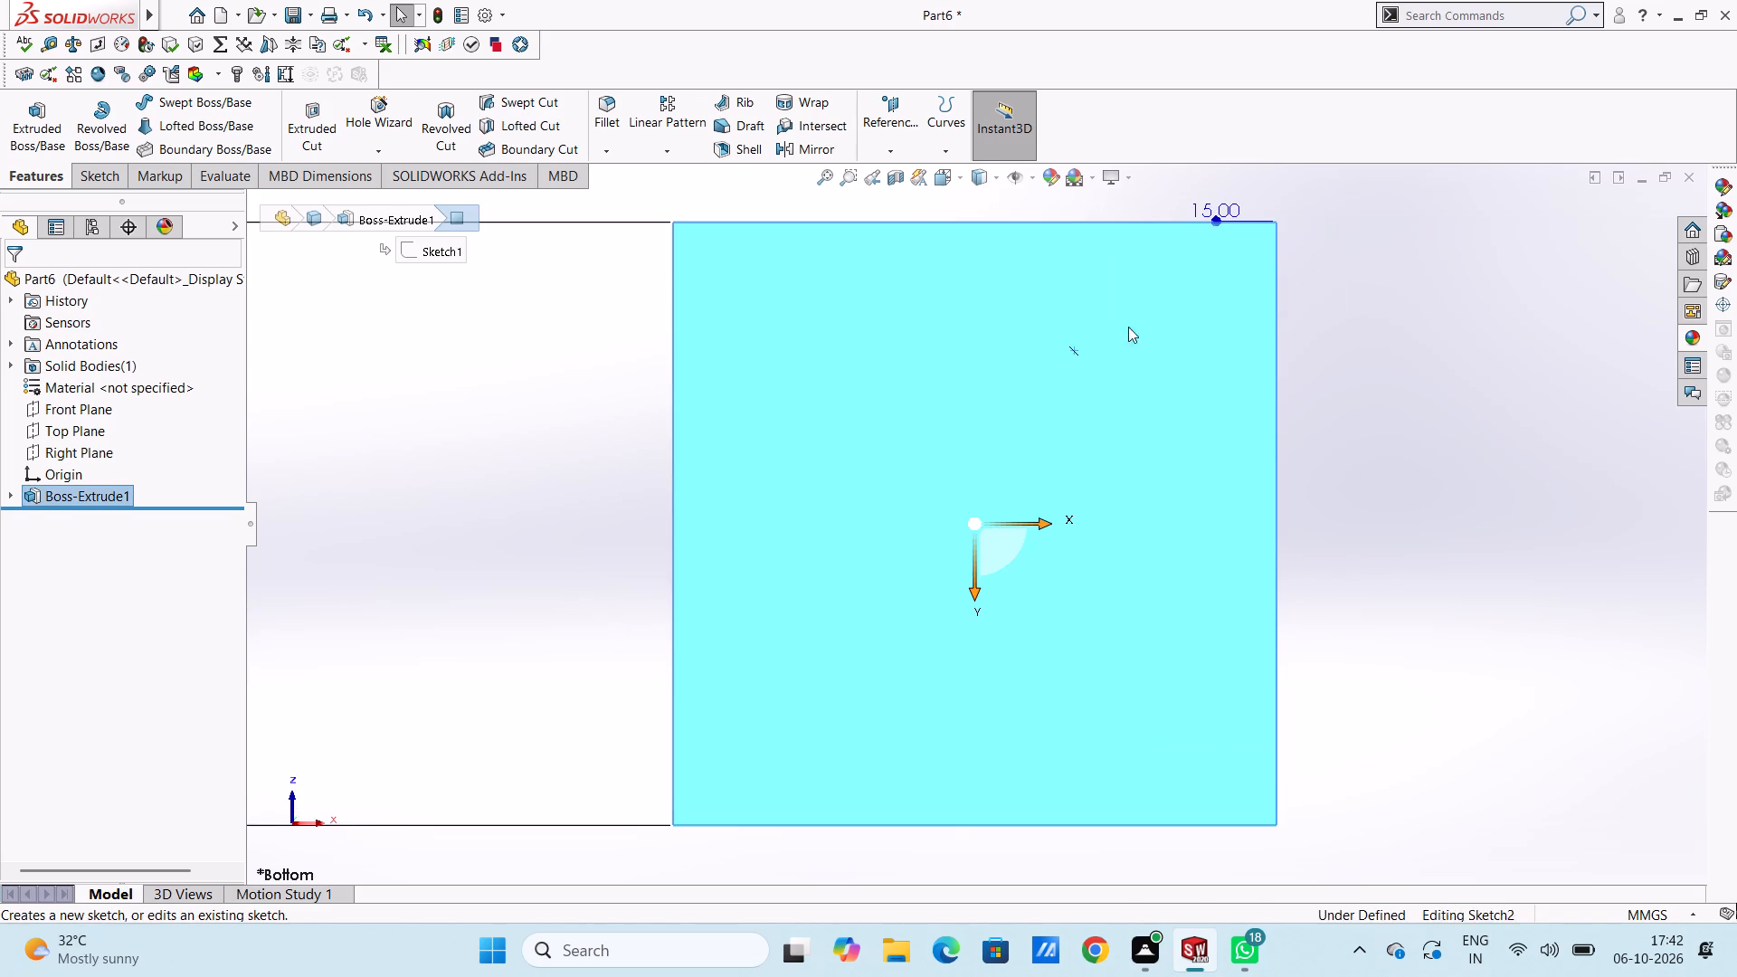
pyautogui.click(590, 490)
pyautogui.scroll(3, 590, 490)
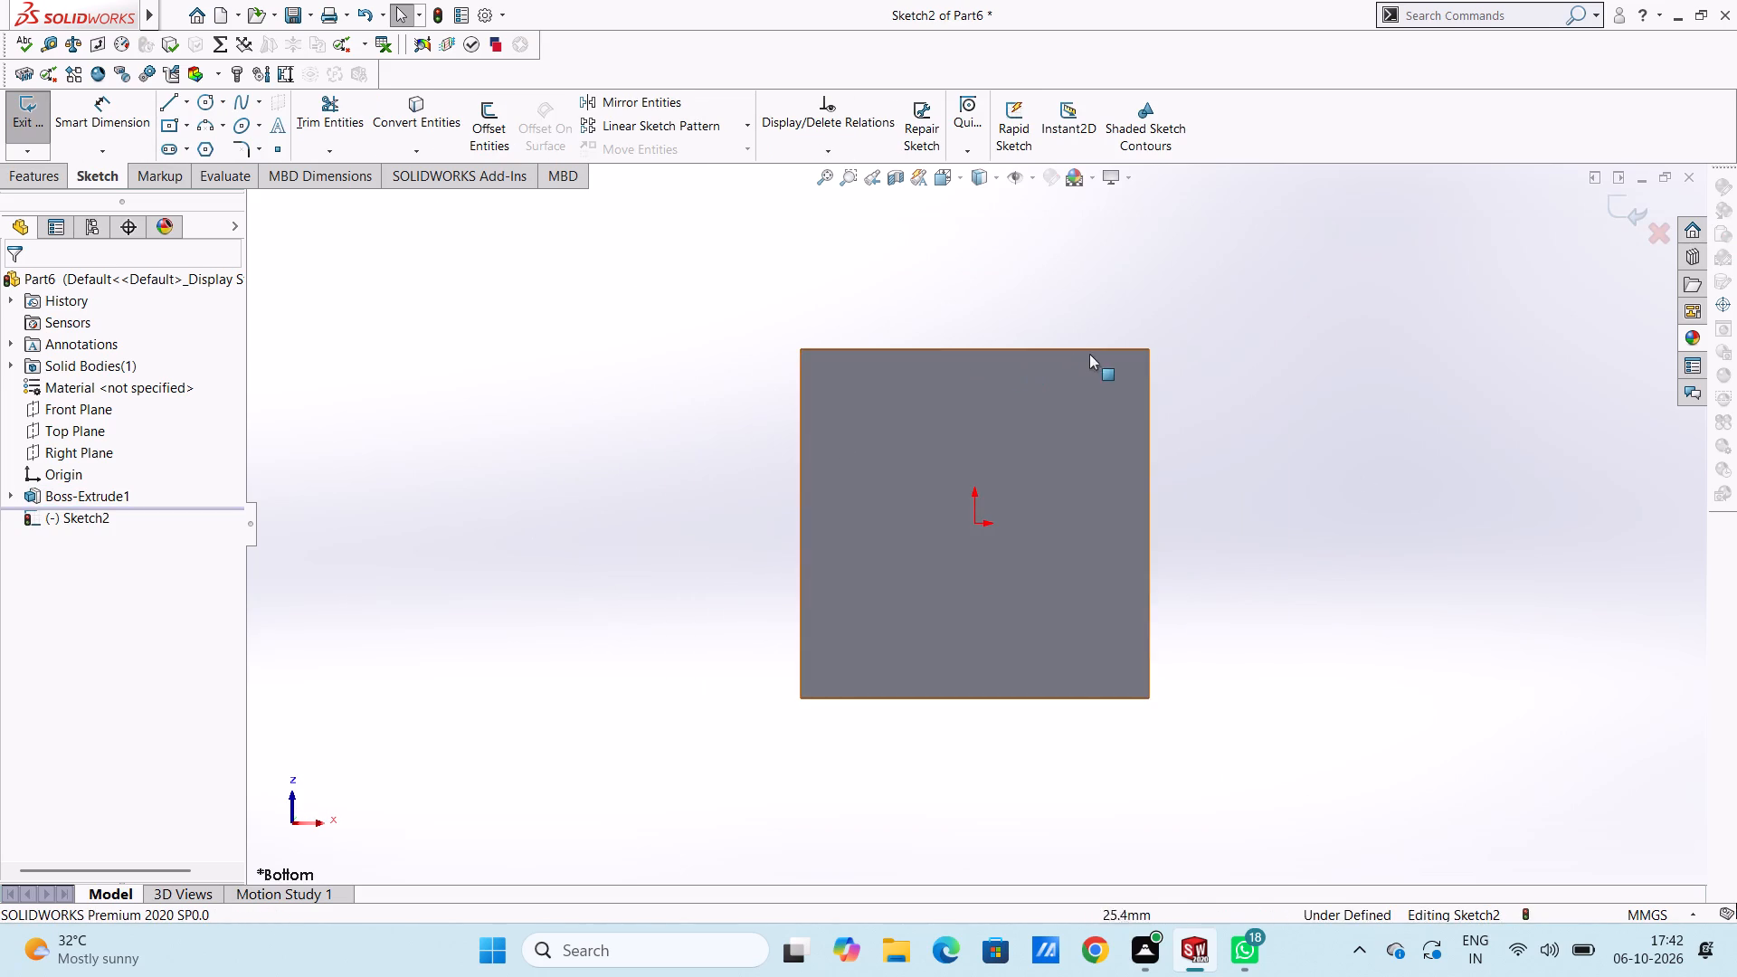
pyautogui.scroll(-1, 1234, 347)
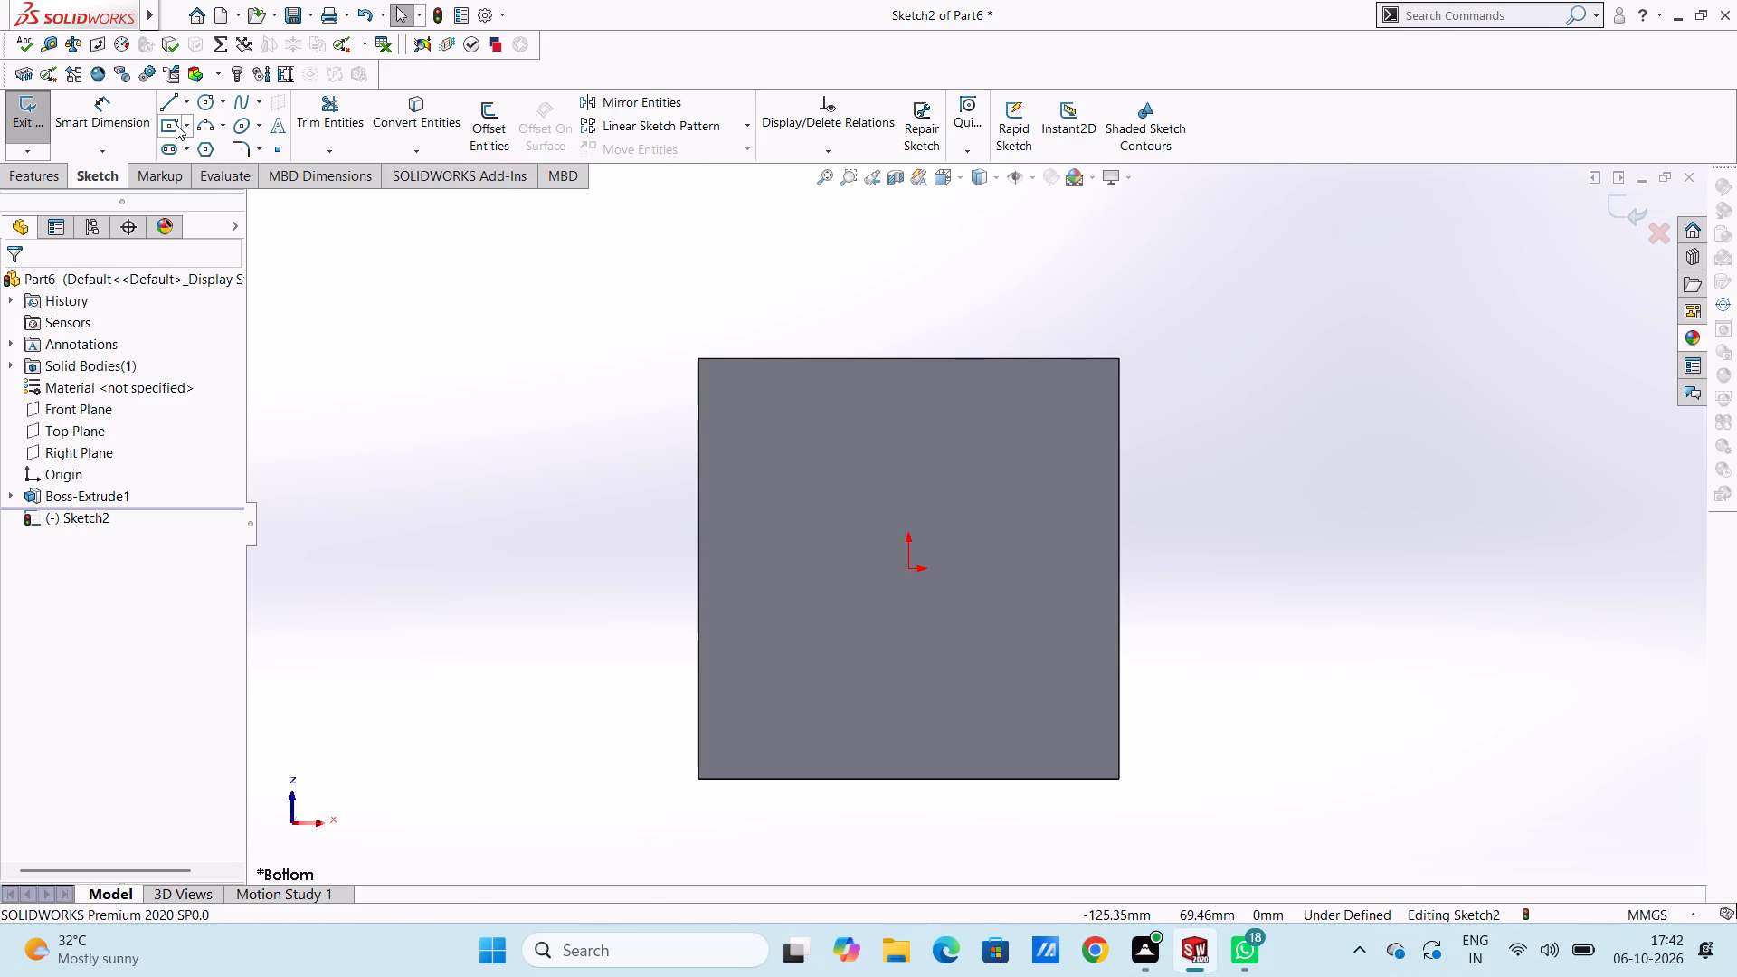
# Sketch a corner rectangle spanning the plate's full 80 mm width on the bottom face, 20 mm high.
pyautogui.click(182, 125)
pyautogui.click(184, 147)
pyautogui.click(700, 416)
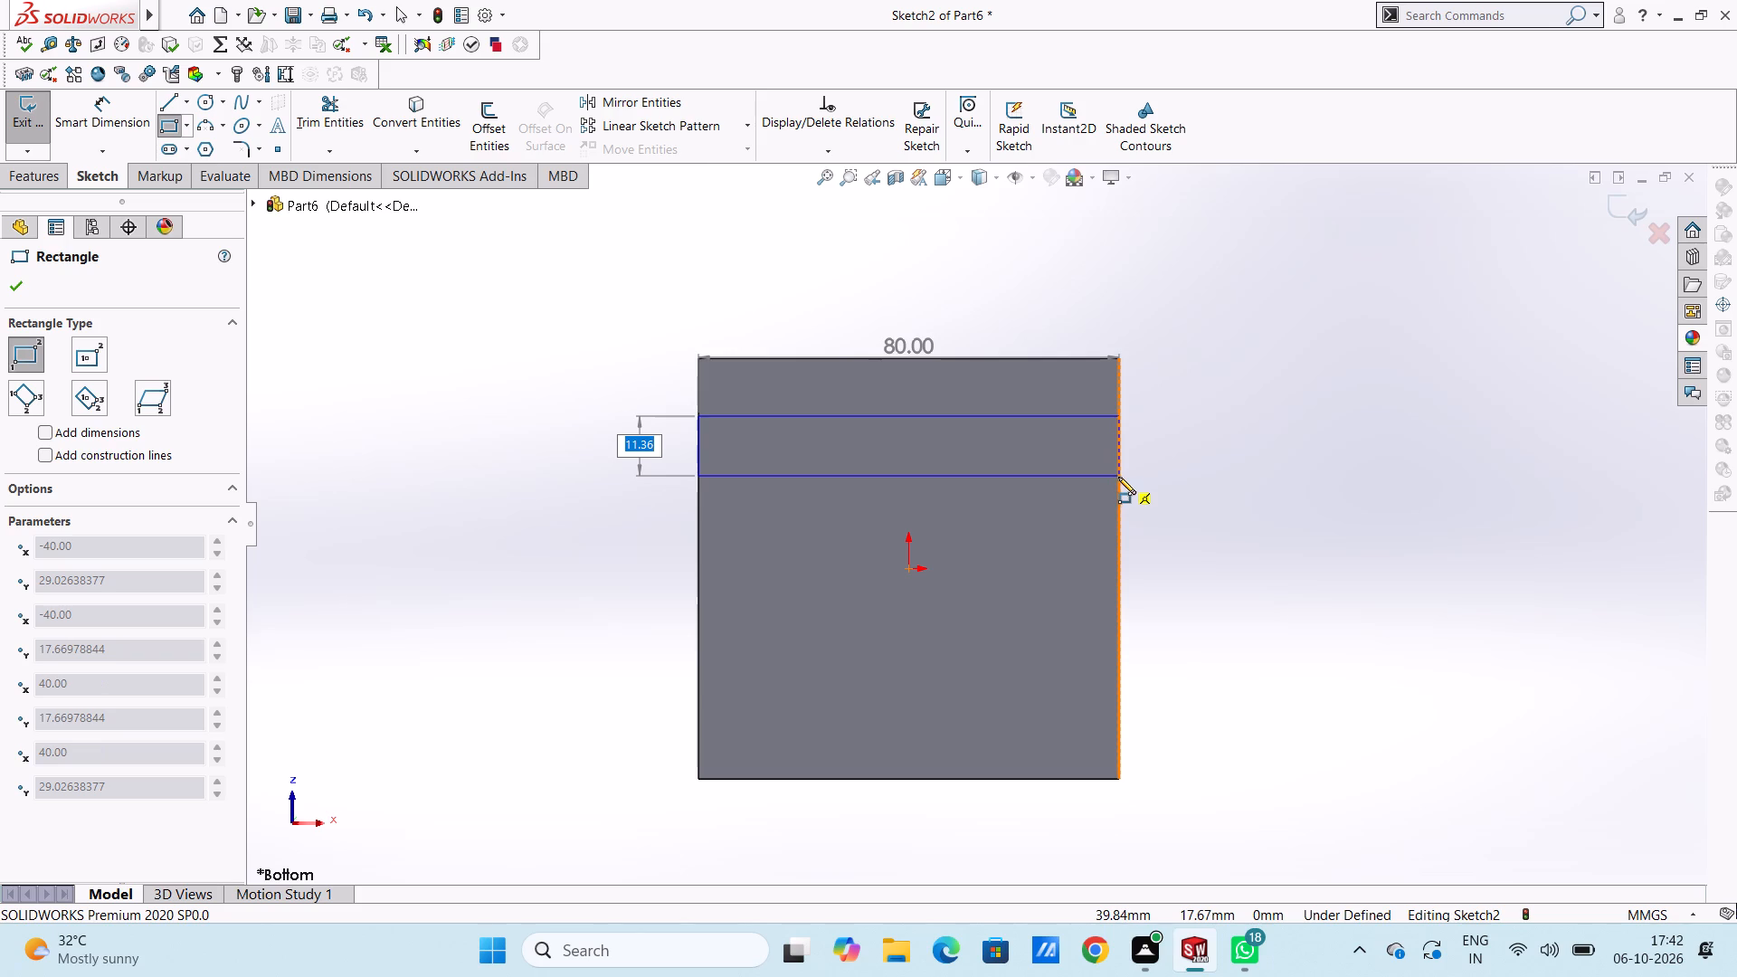
pyautogui.write('20')
pyautogui.press('Return')
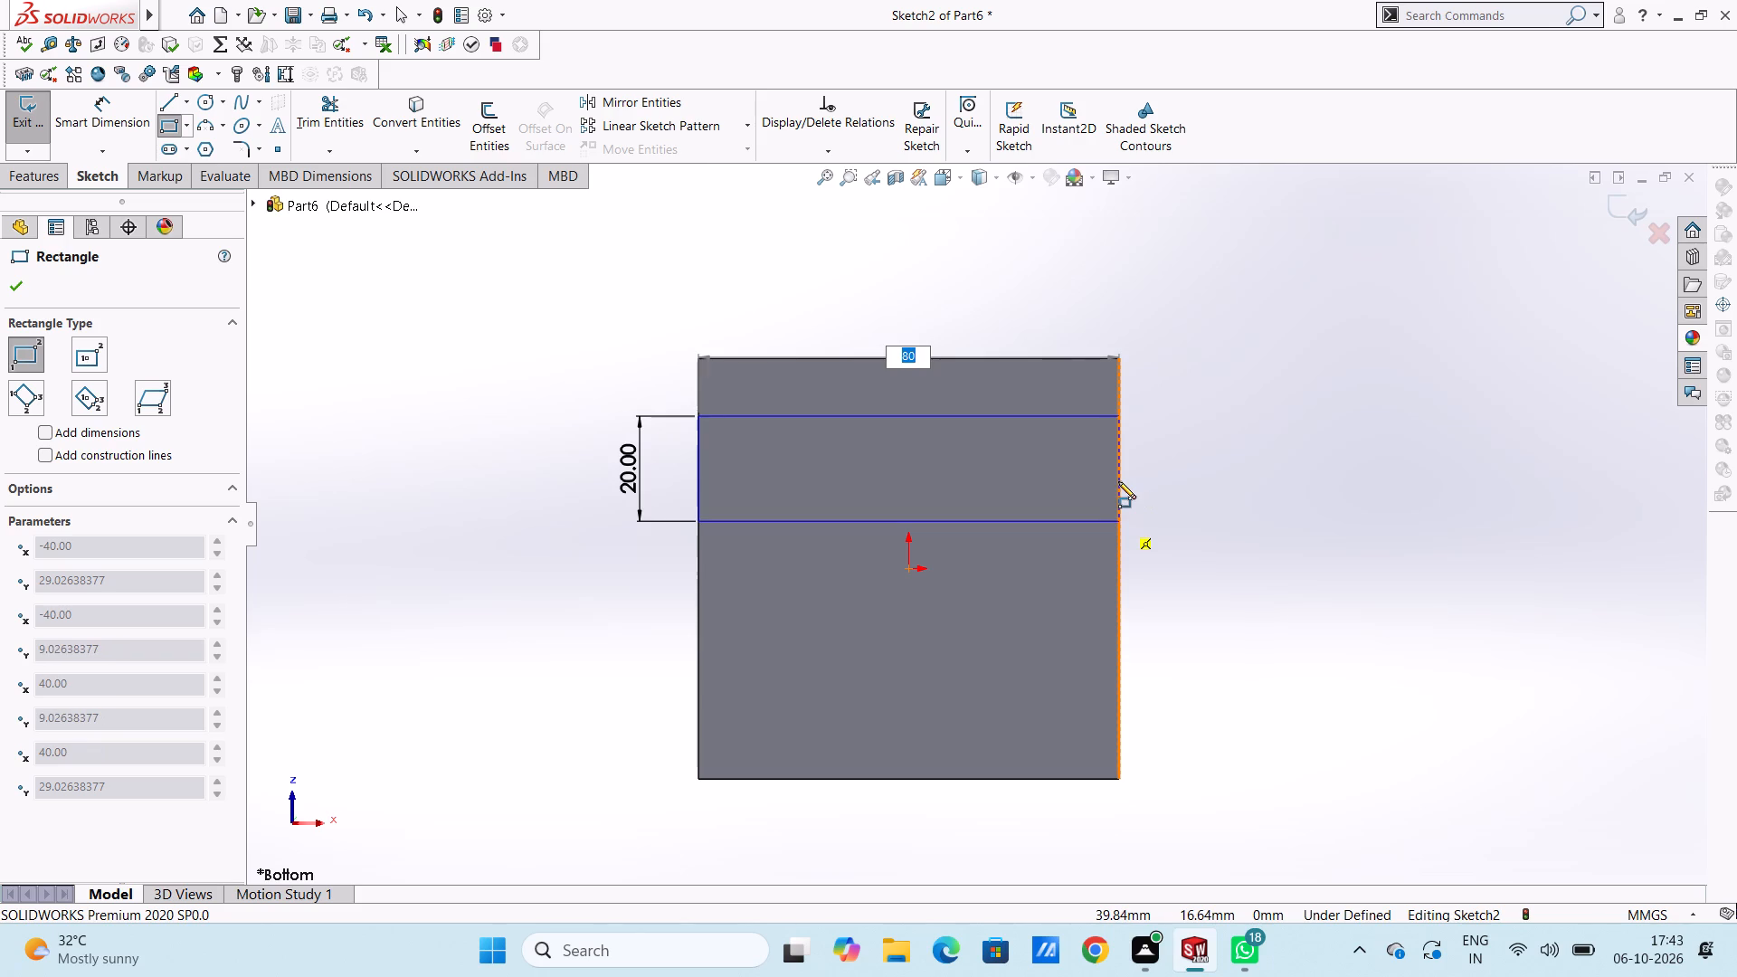
pyautogui.press('Return')
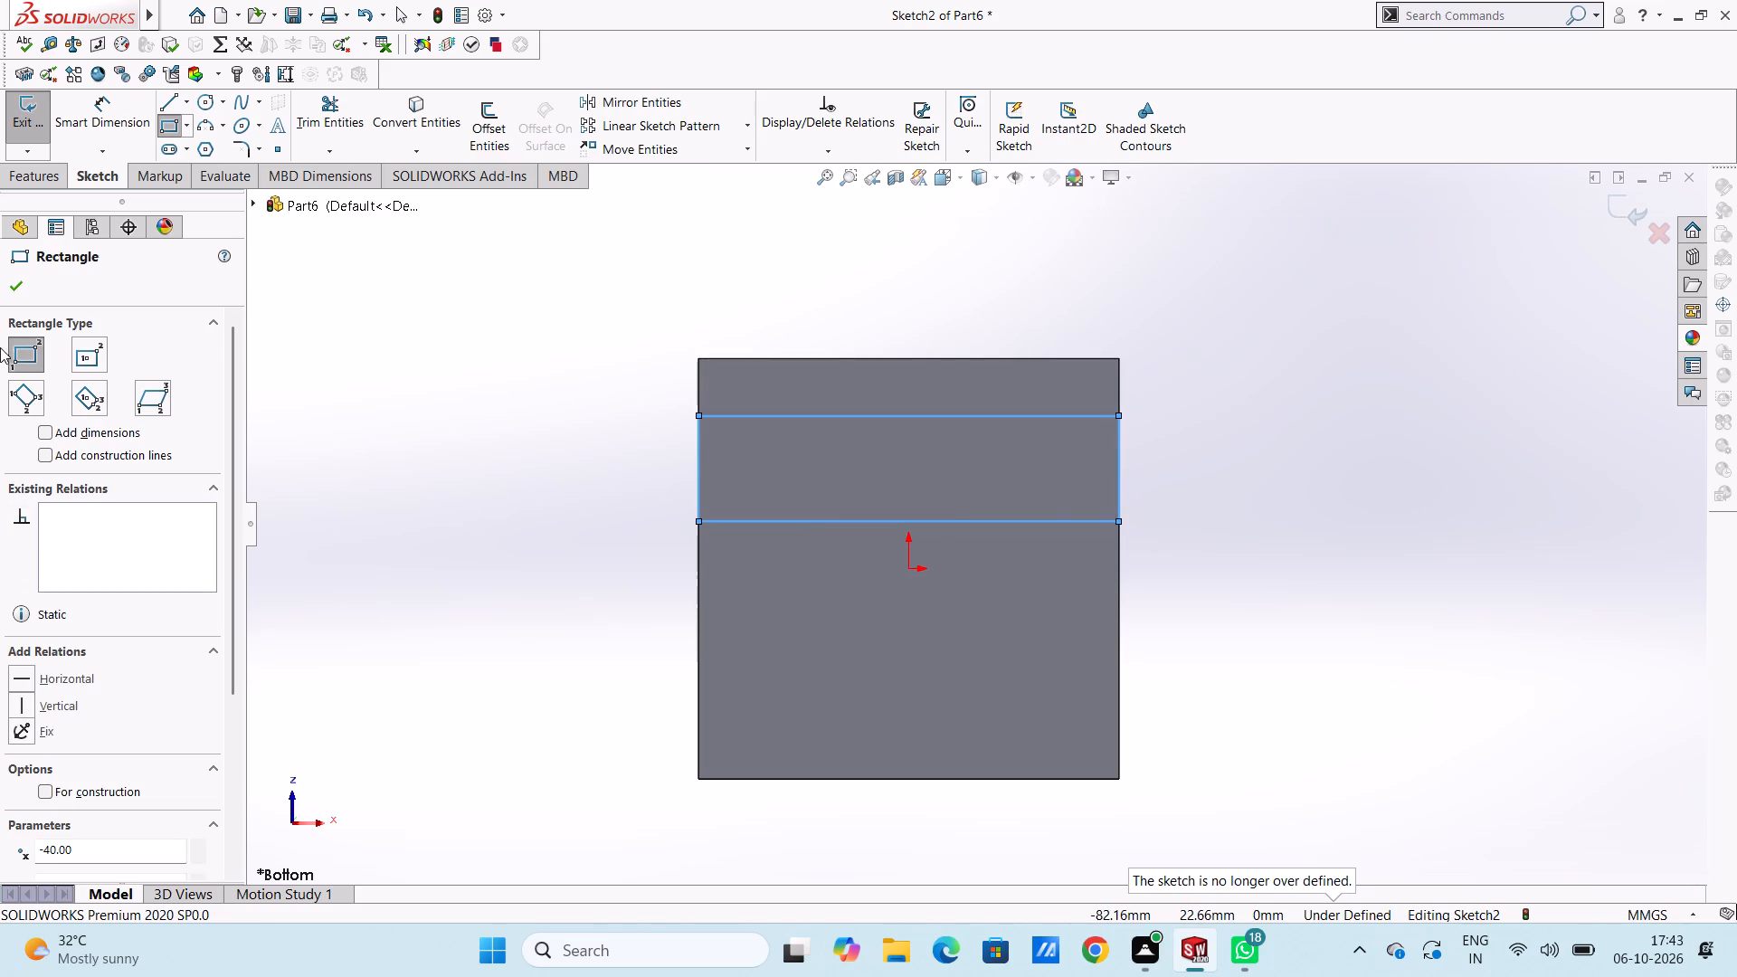
pyautogui.click(13, 288)
# Add a 20 mm Smart Dimension to the rectangle's left vertical edge.
pyautogui.click(118, 114)
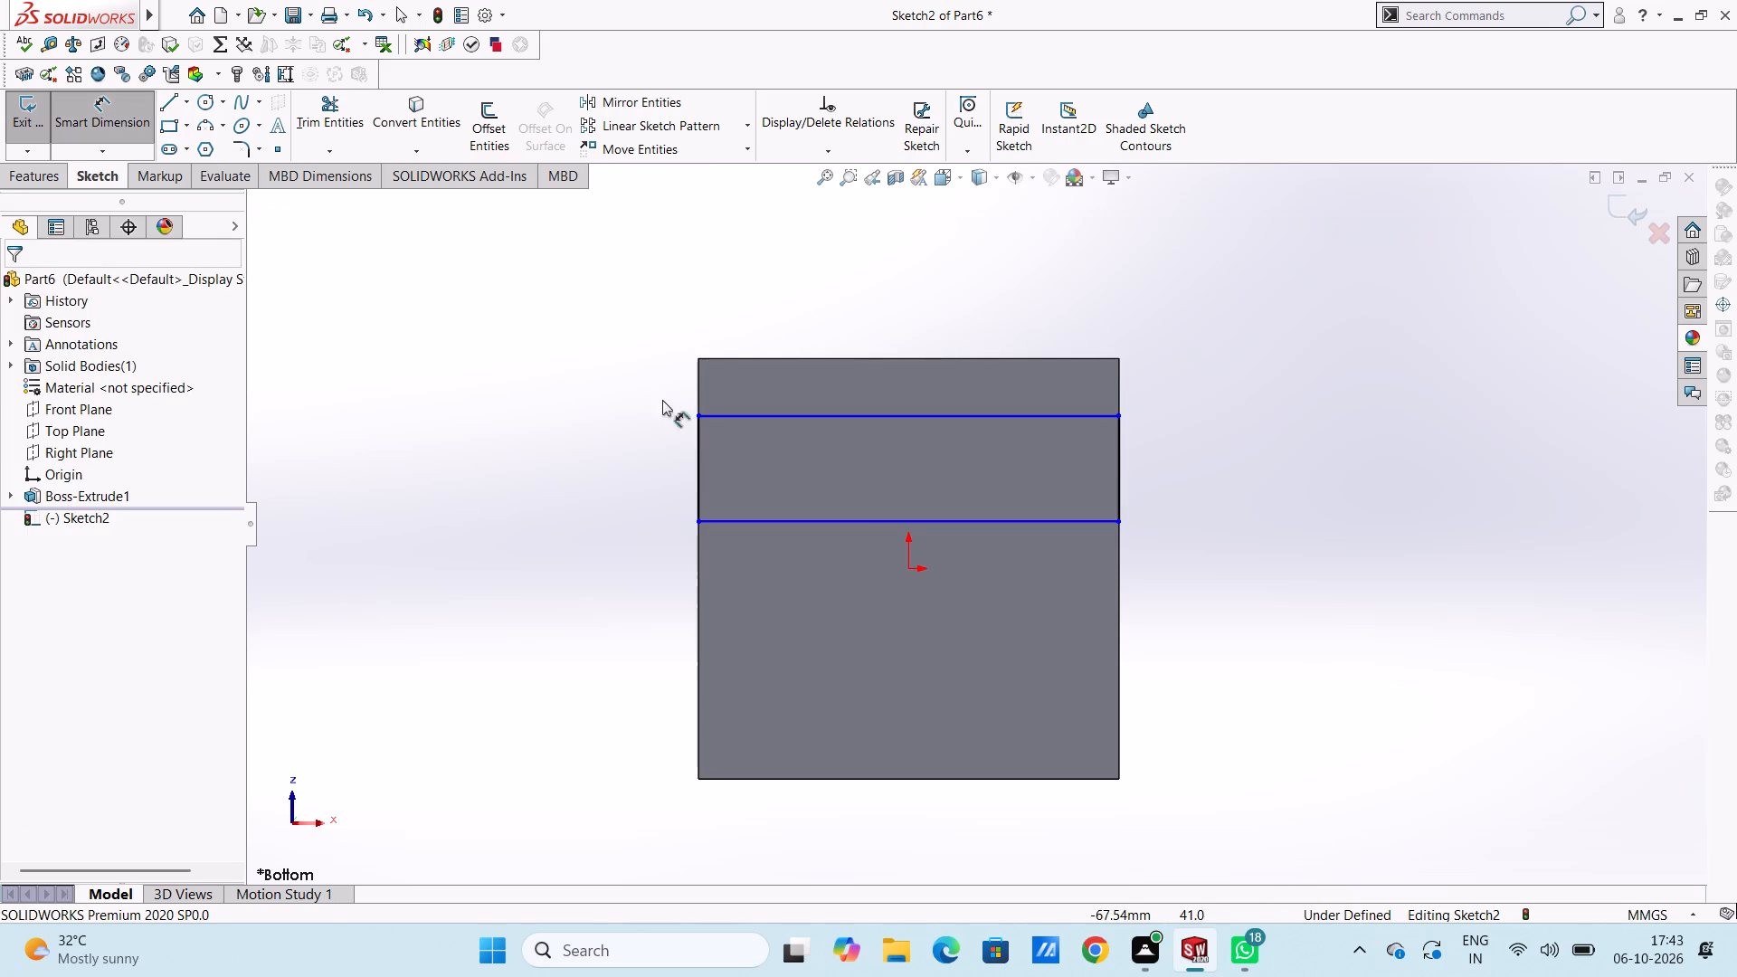
pyautogui.click(698, 476)
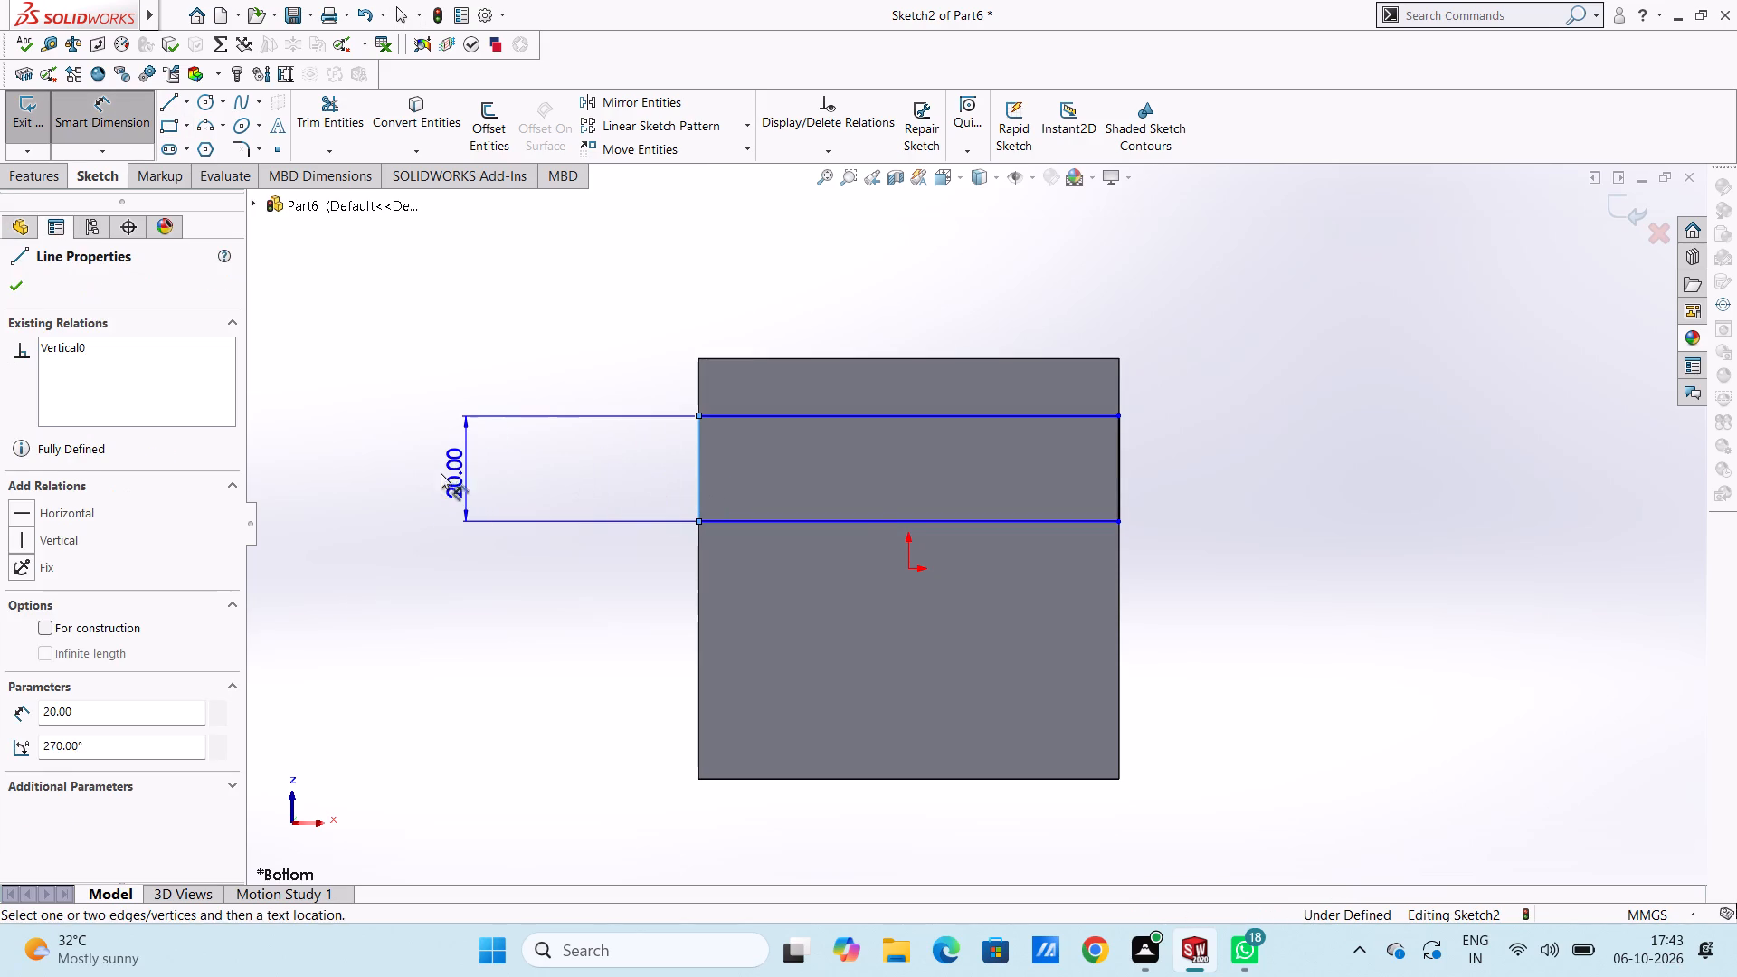
pyautogui.click(422, 473)
pyautogui.click(348, 440)
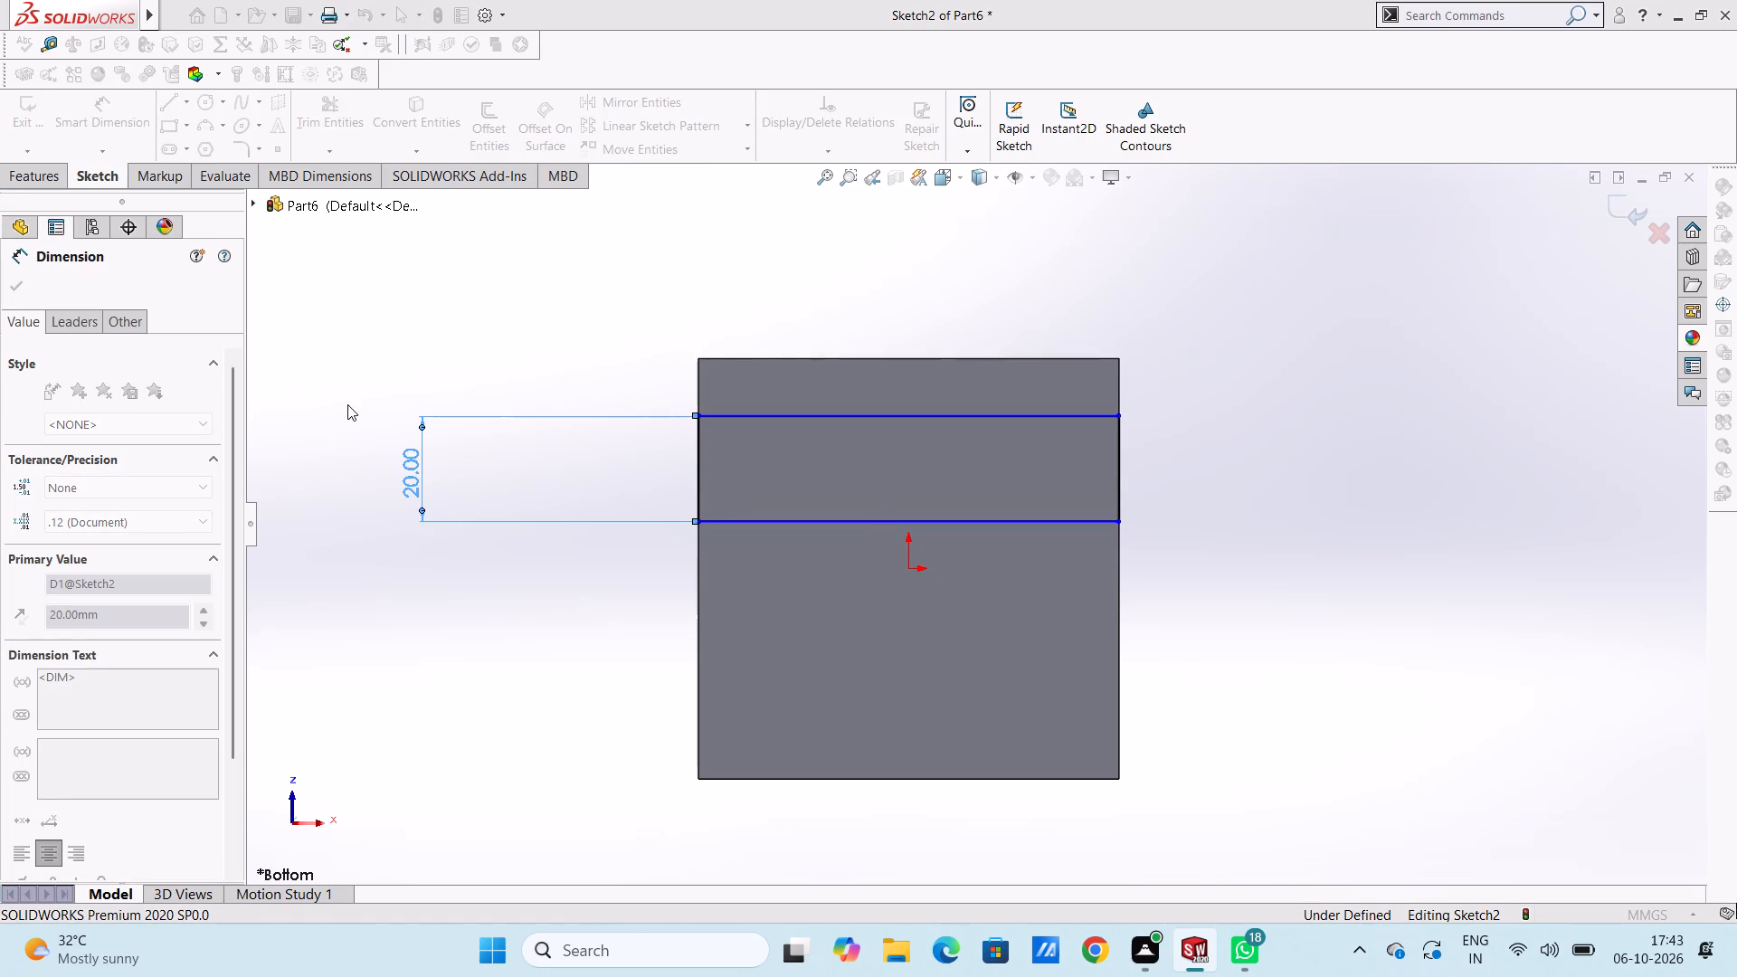
pyautogui.click(346, 394)
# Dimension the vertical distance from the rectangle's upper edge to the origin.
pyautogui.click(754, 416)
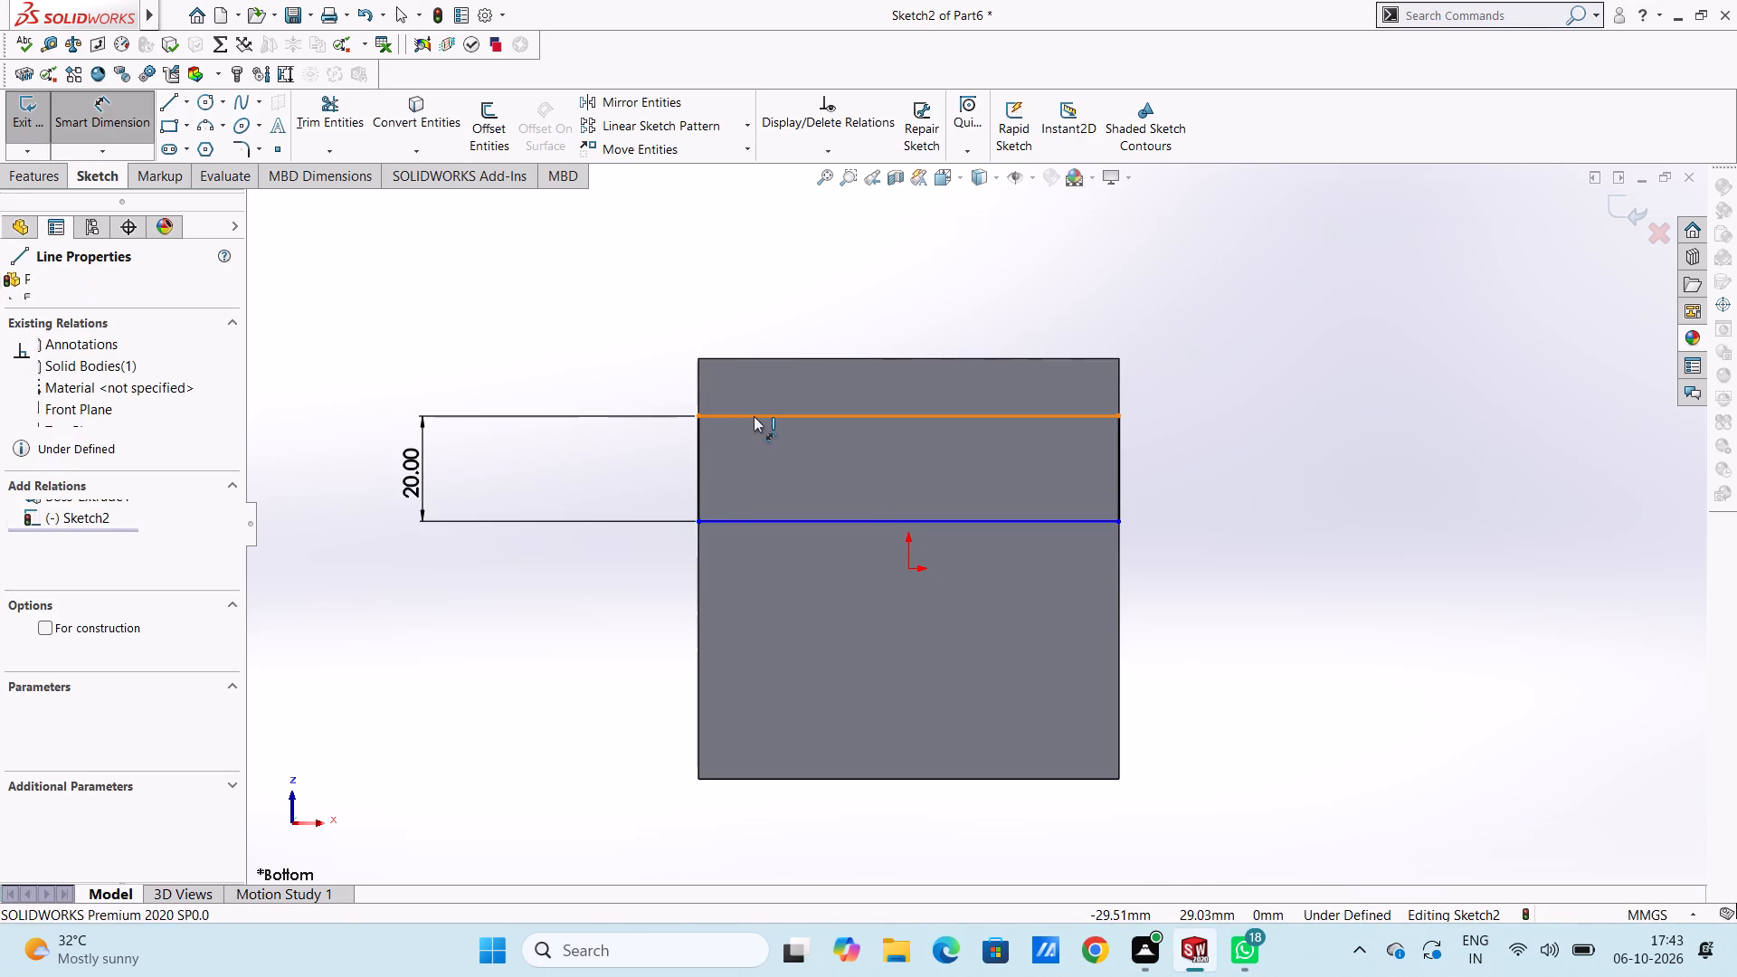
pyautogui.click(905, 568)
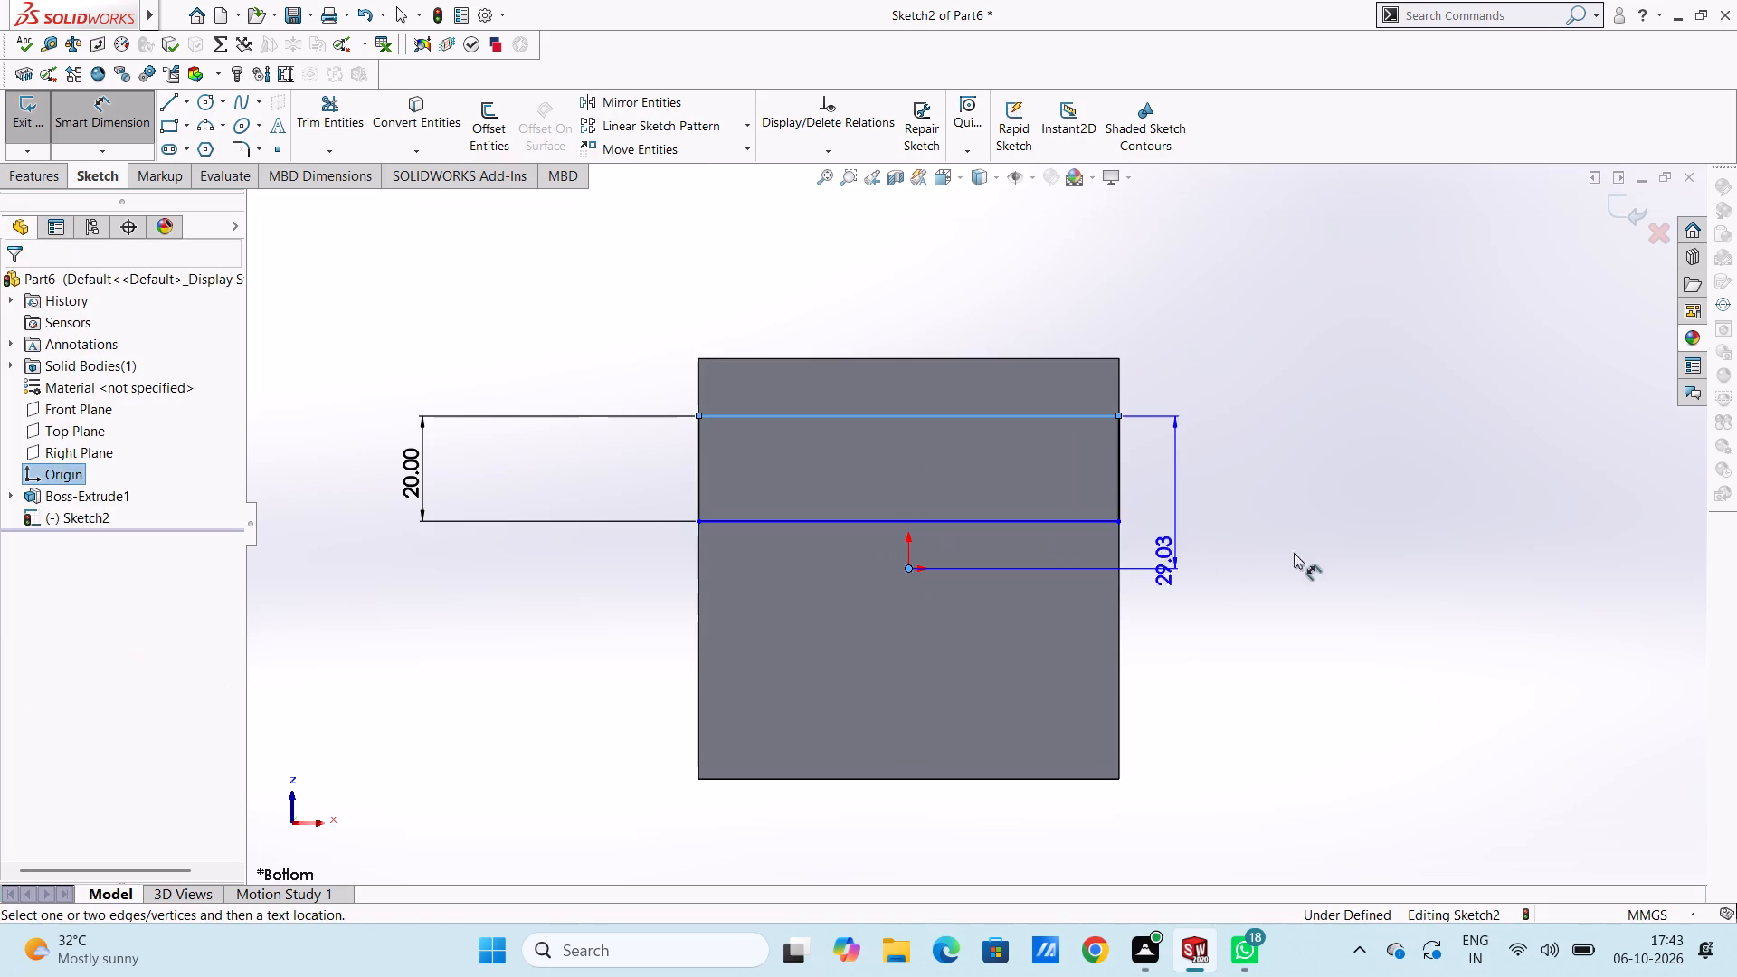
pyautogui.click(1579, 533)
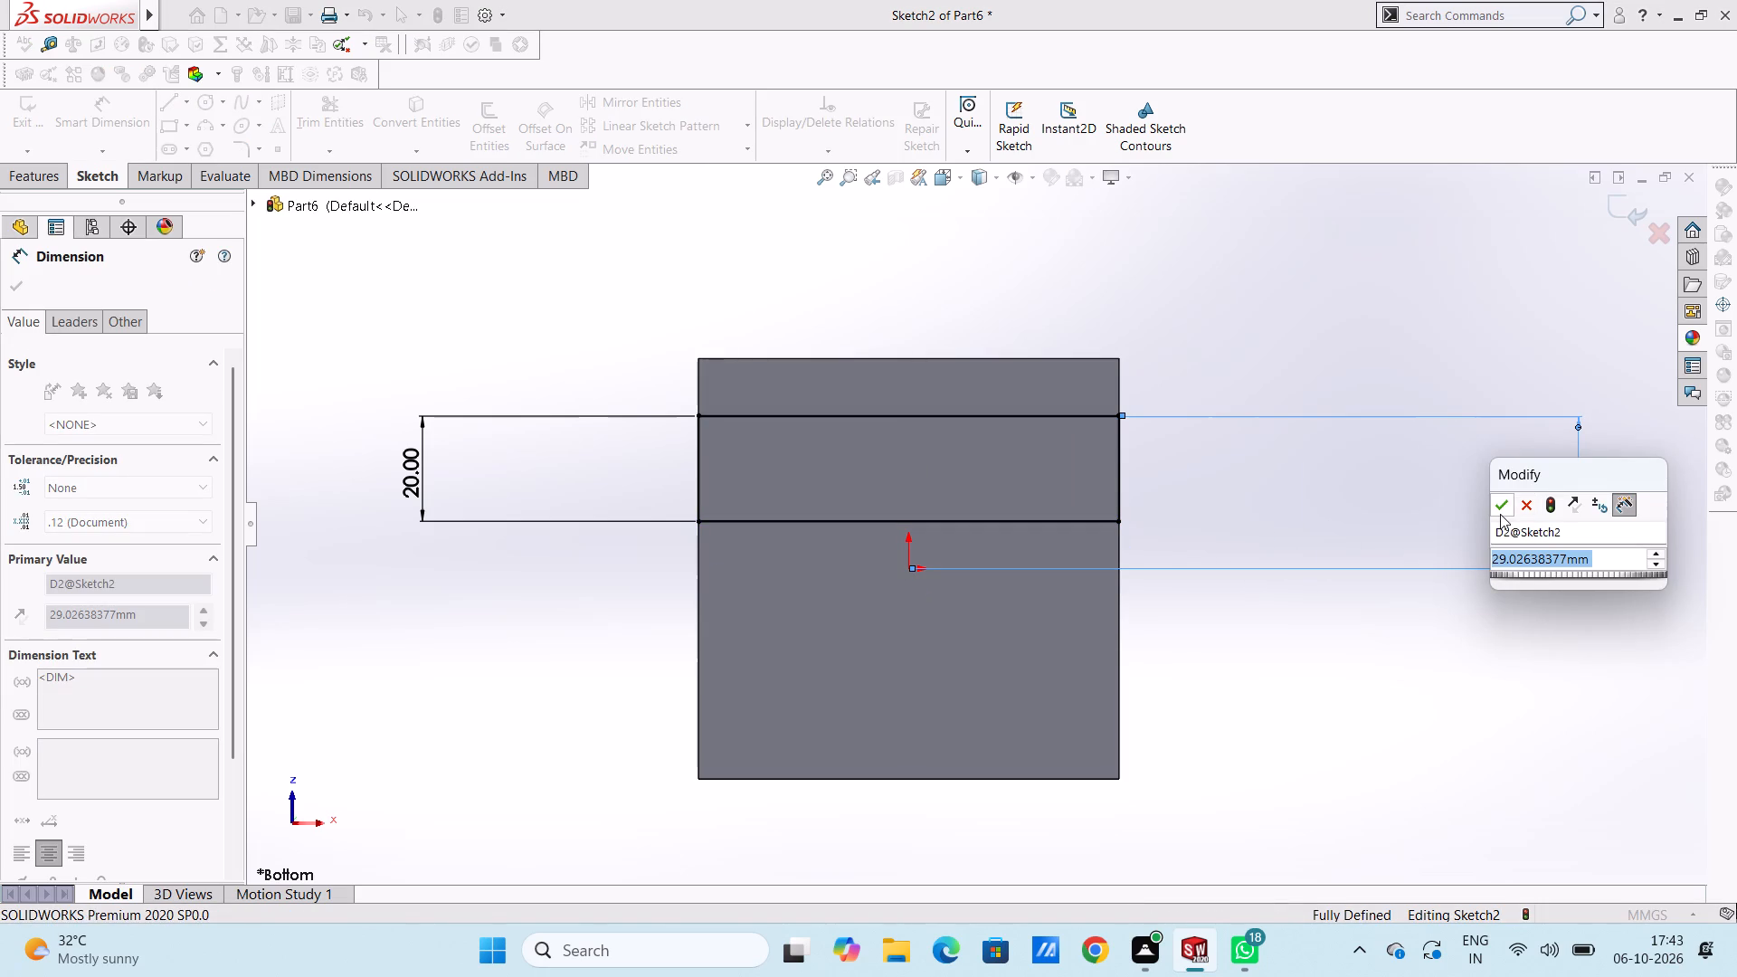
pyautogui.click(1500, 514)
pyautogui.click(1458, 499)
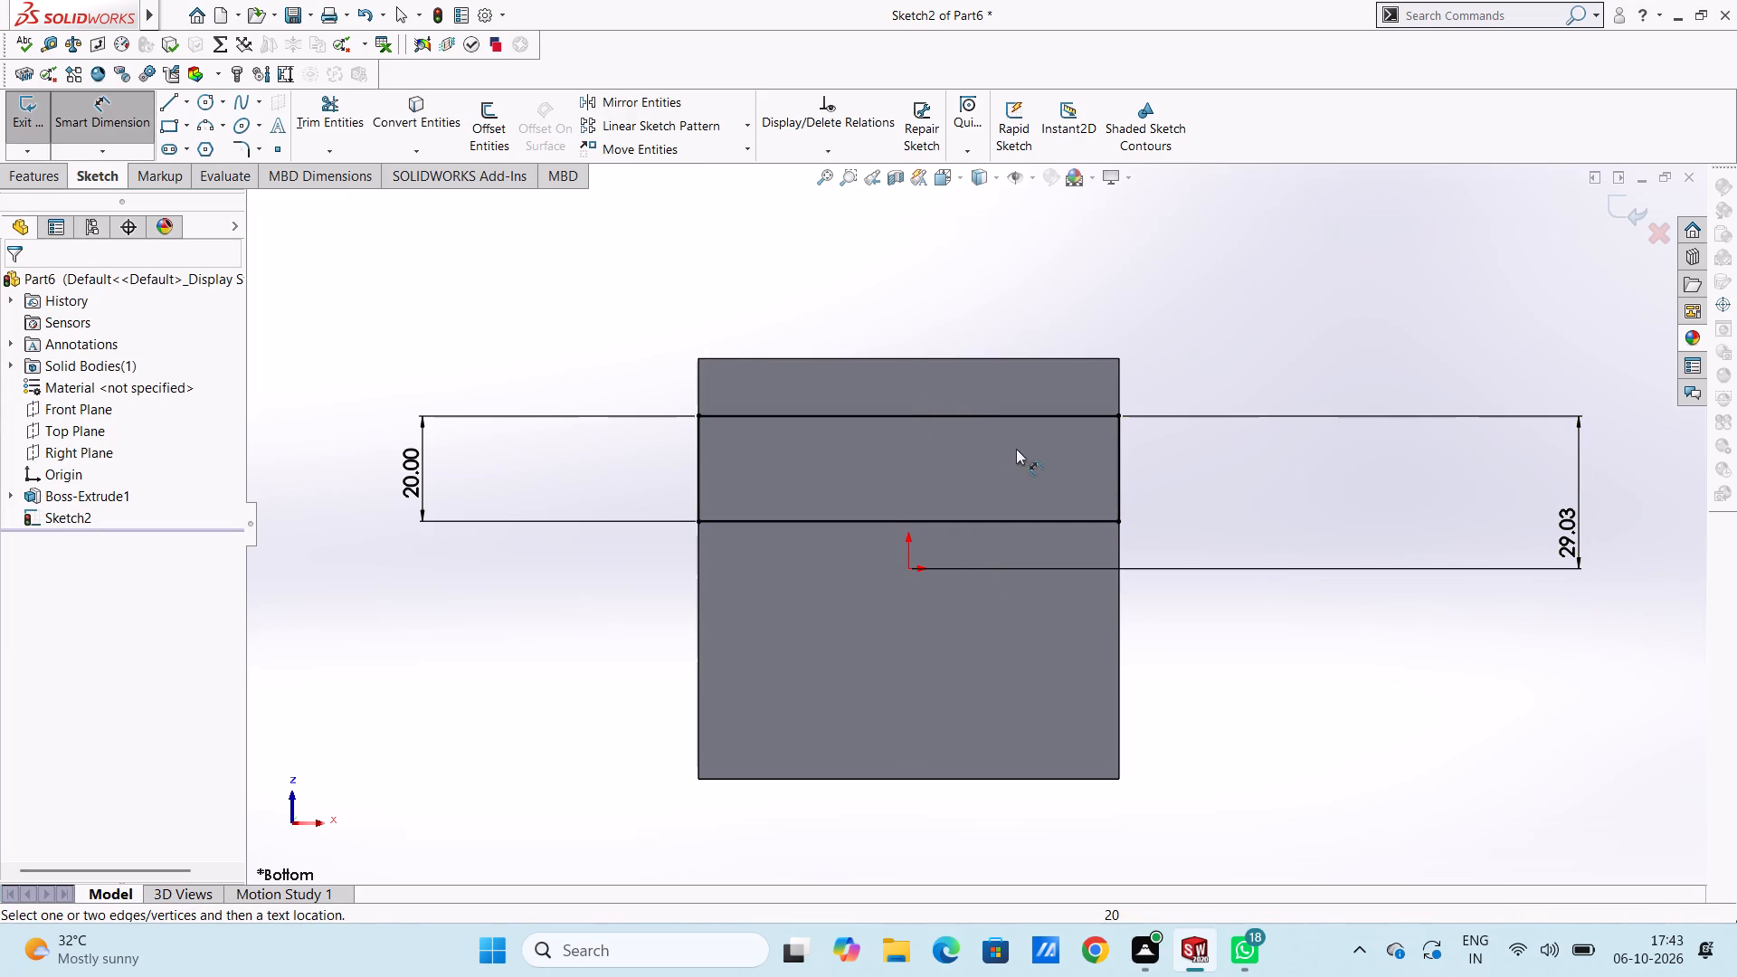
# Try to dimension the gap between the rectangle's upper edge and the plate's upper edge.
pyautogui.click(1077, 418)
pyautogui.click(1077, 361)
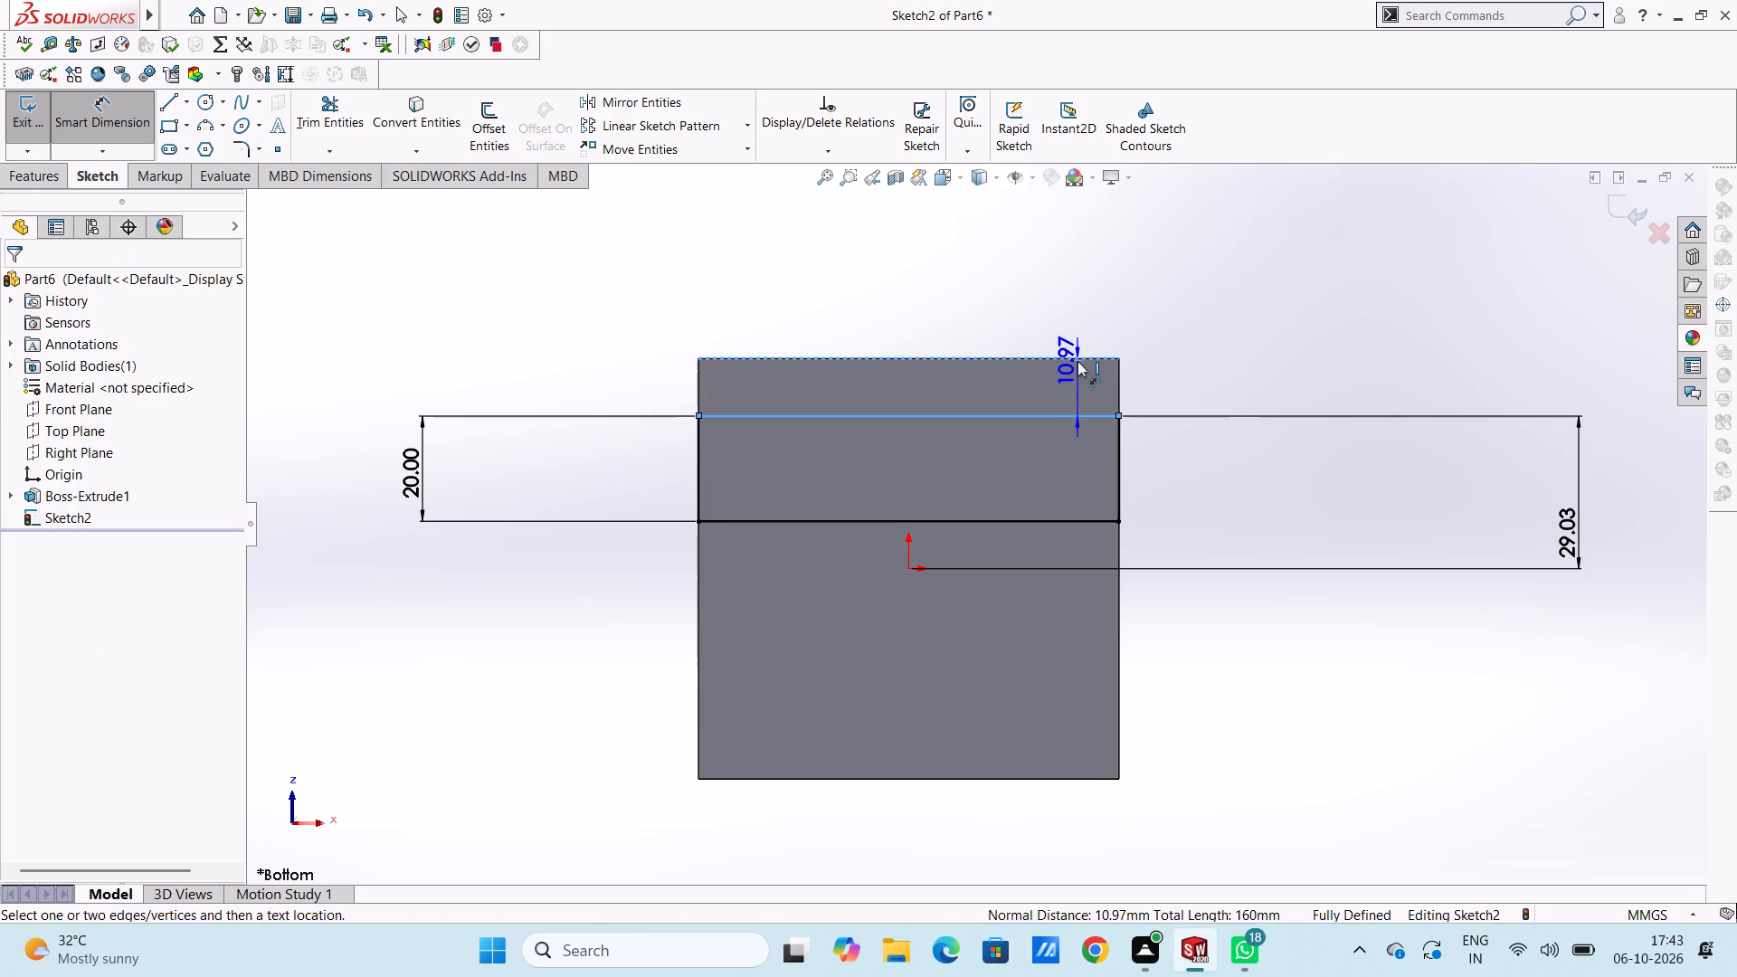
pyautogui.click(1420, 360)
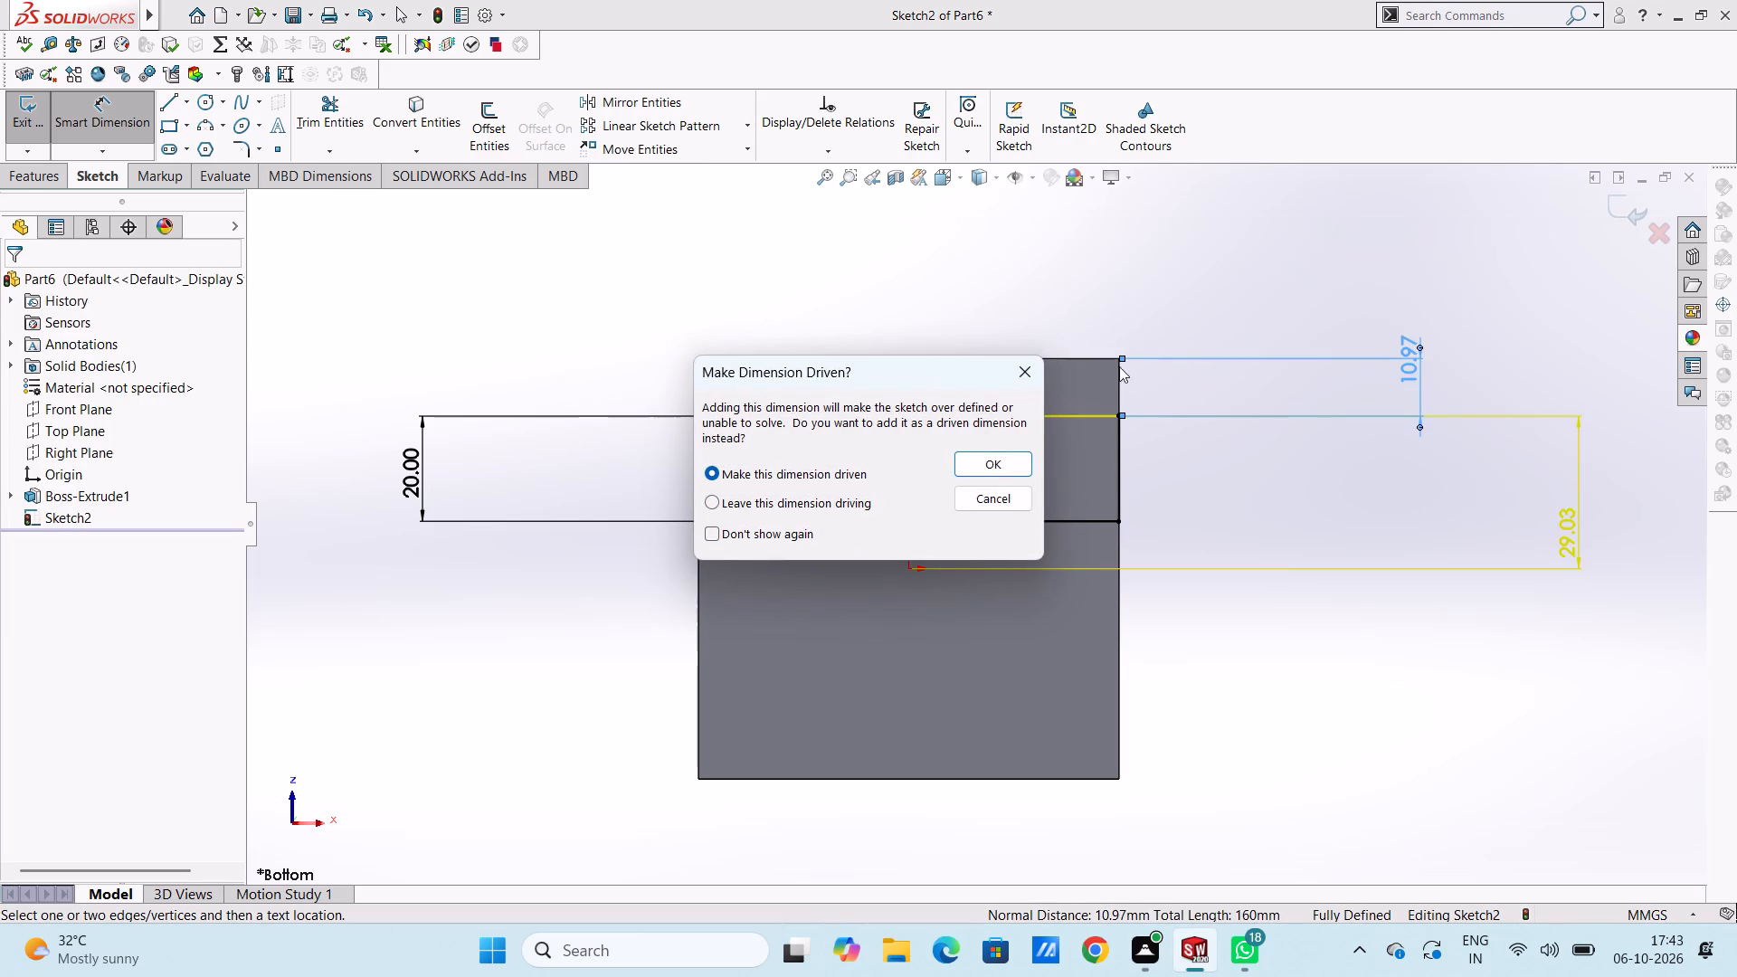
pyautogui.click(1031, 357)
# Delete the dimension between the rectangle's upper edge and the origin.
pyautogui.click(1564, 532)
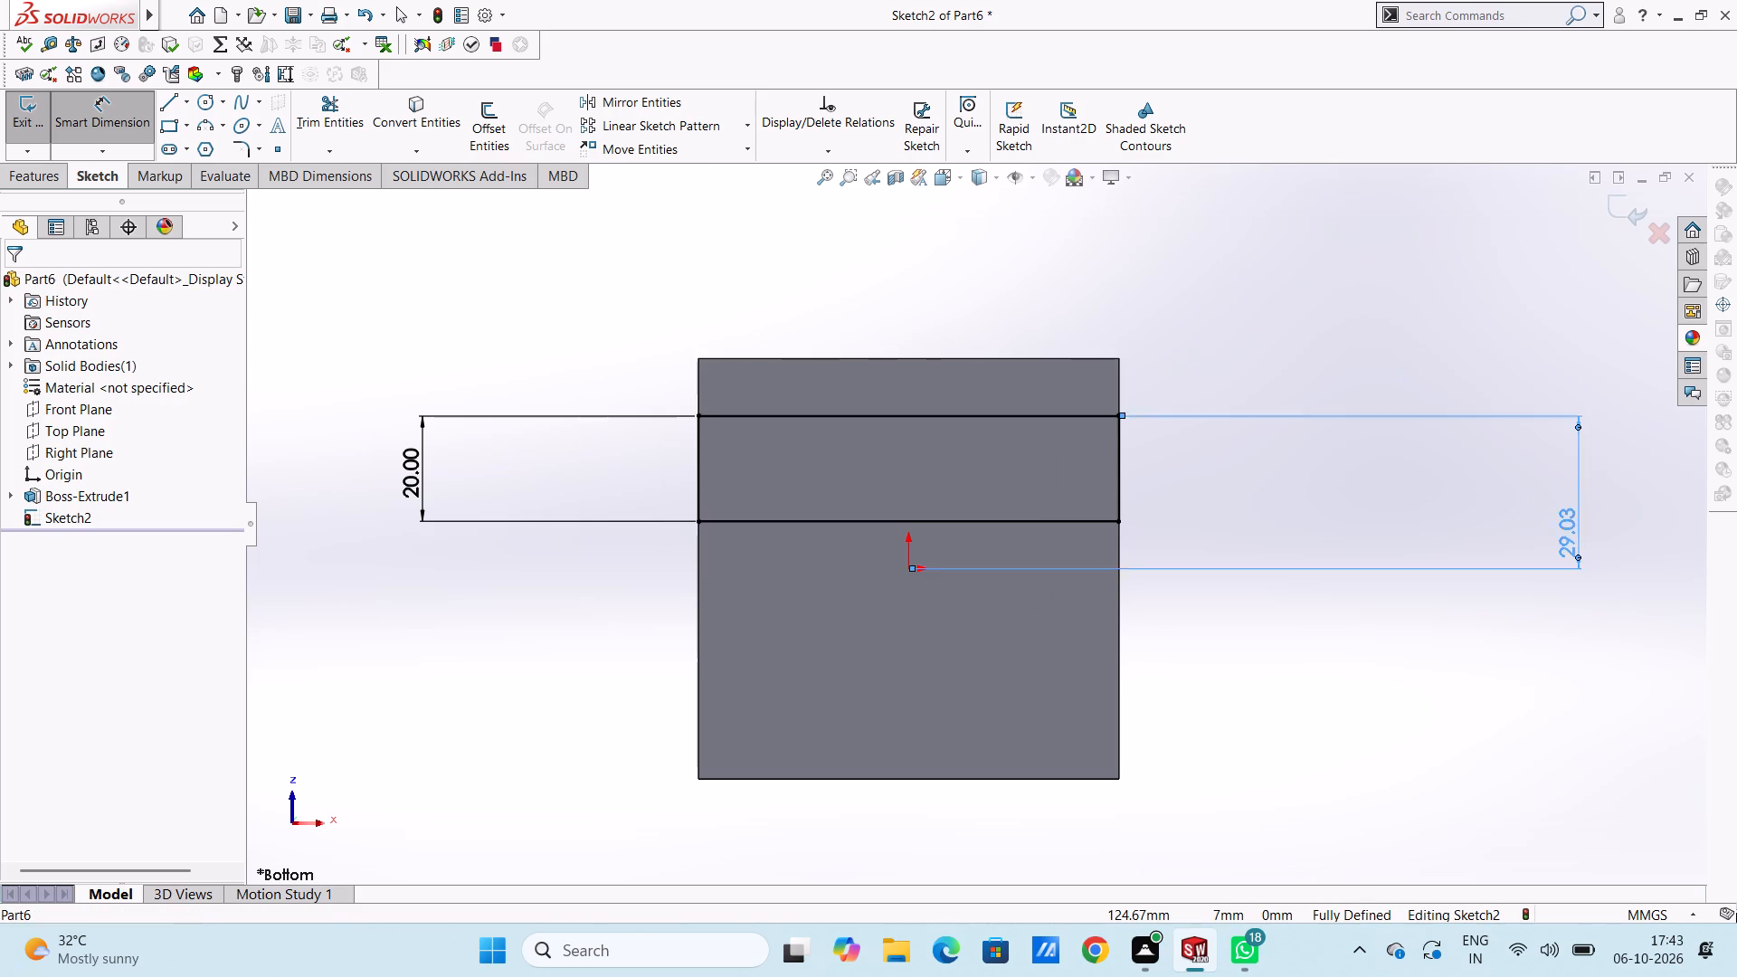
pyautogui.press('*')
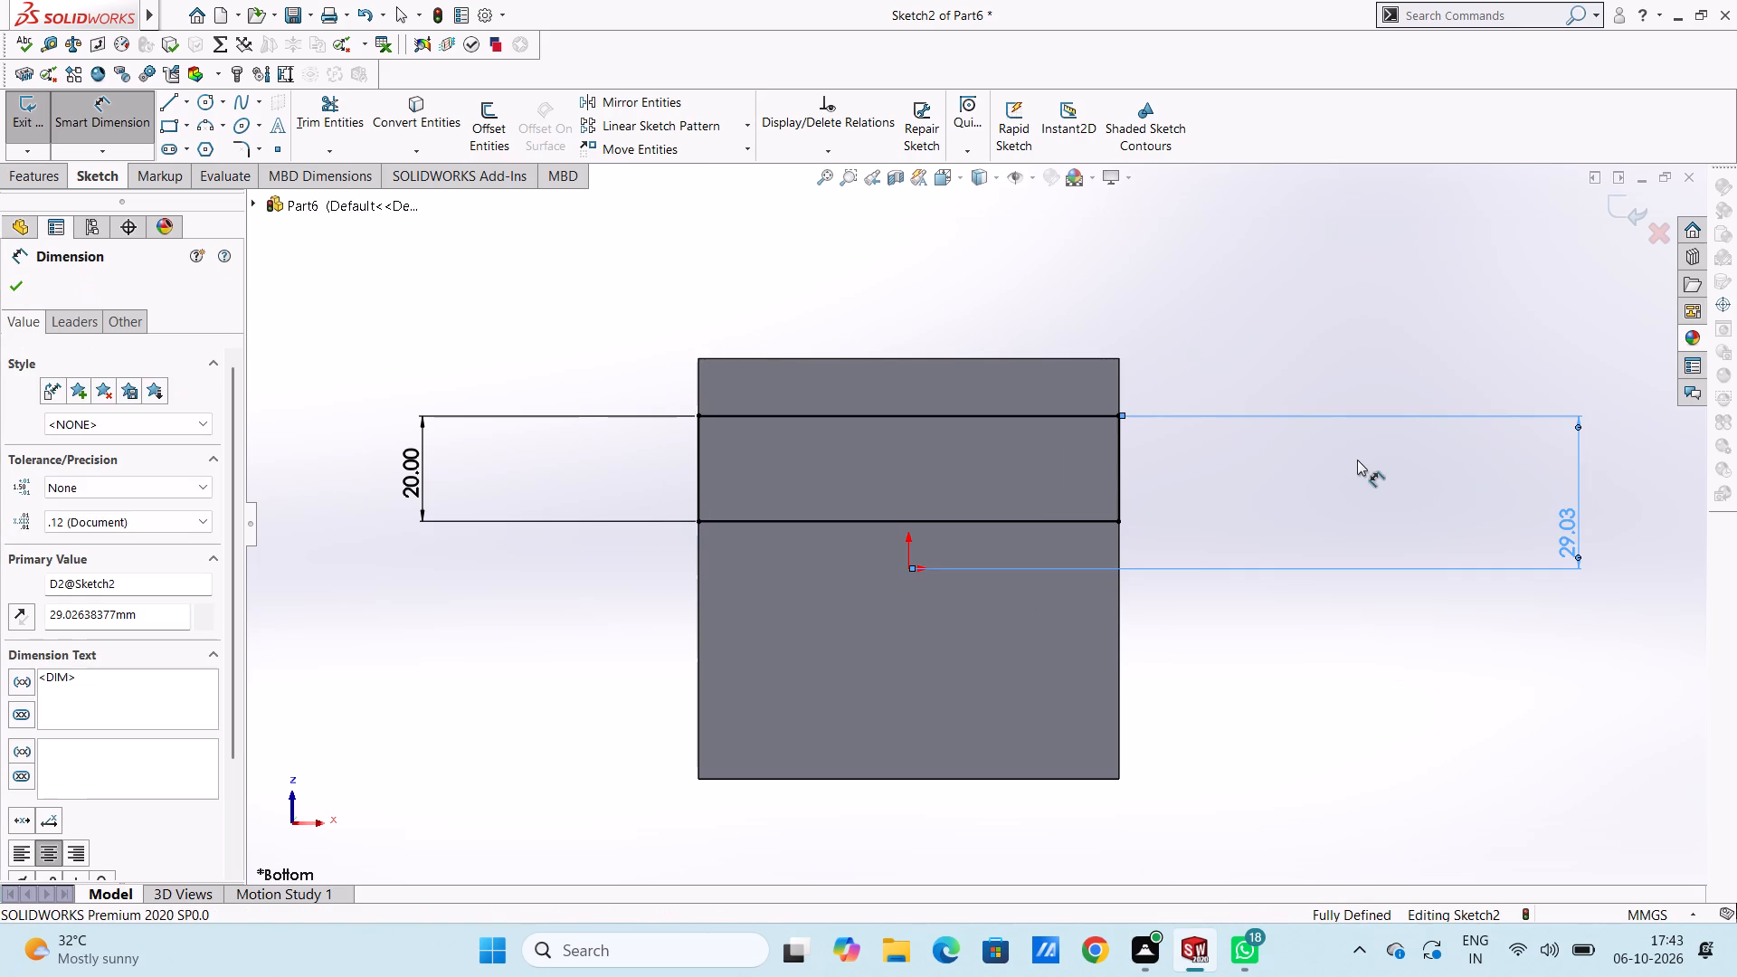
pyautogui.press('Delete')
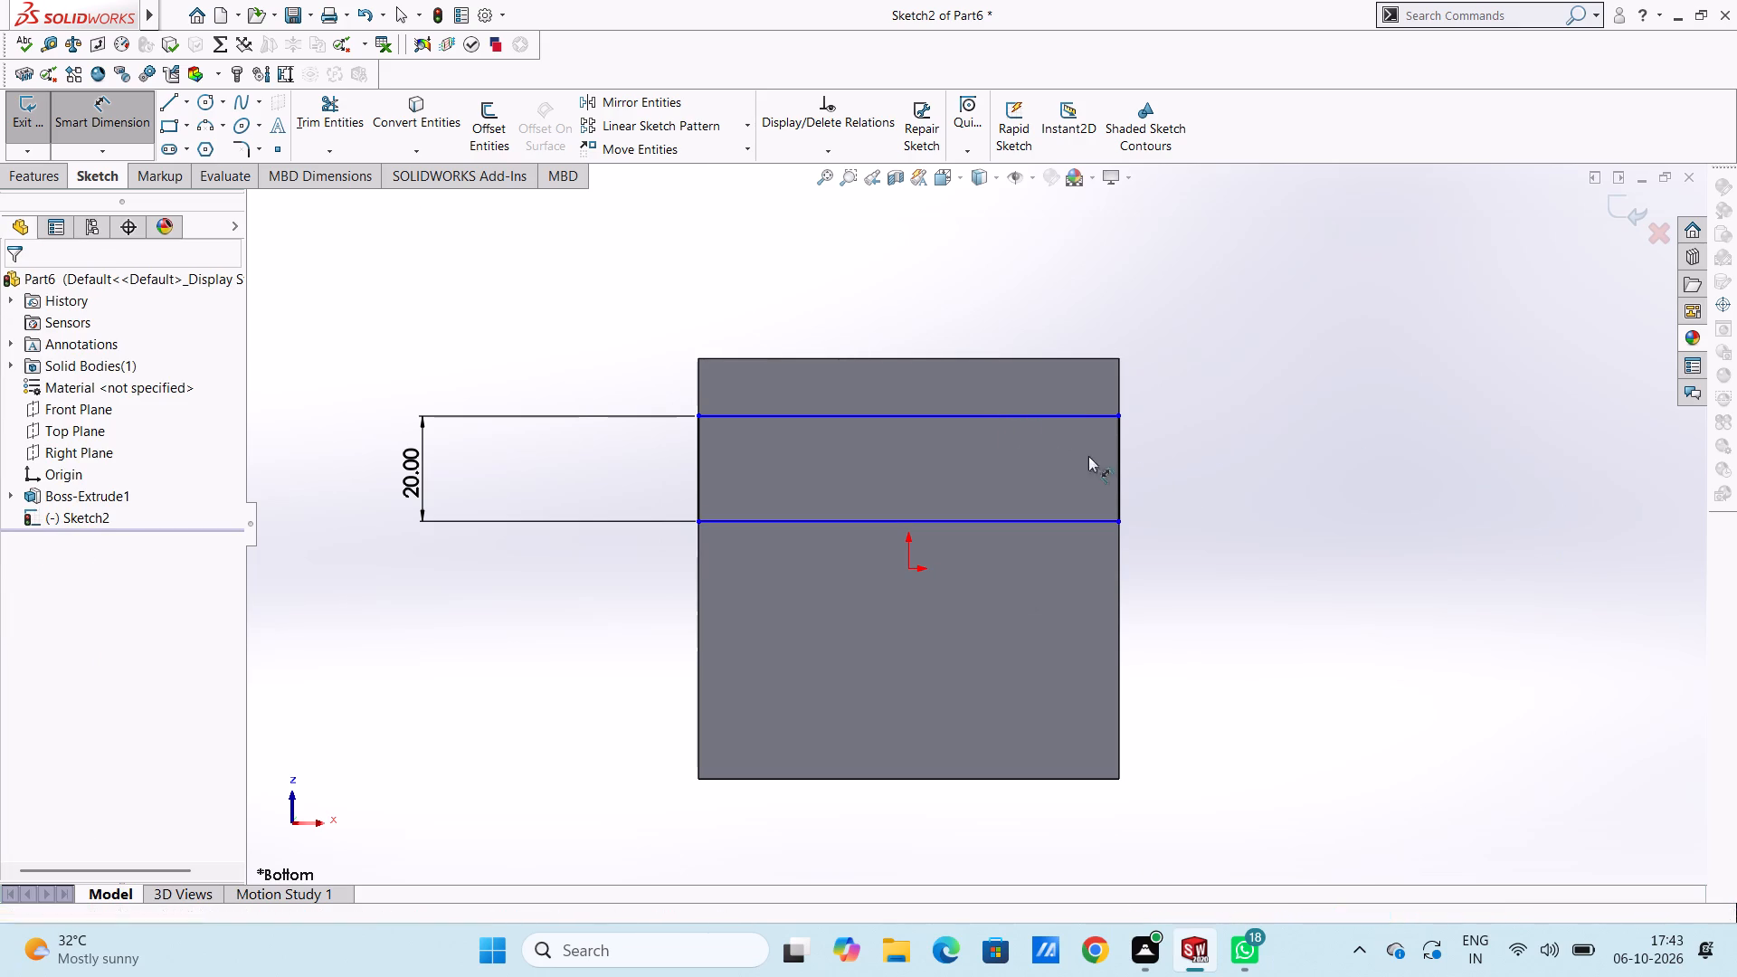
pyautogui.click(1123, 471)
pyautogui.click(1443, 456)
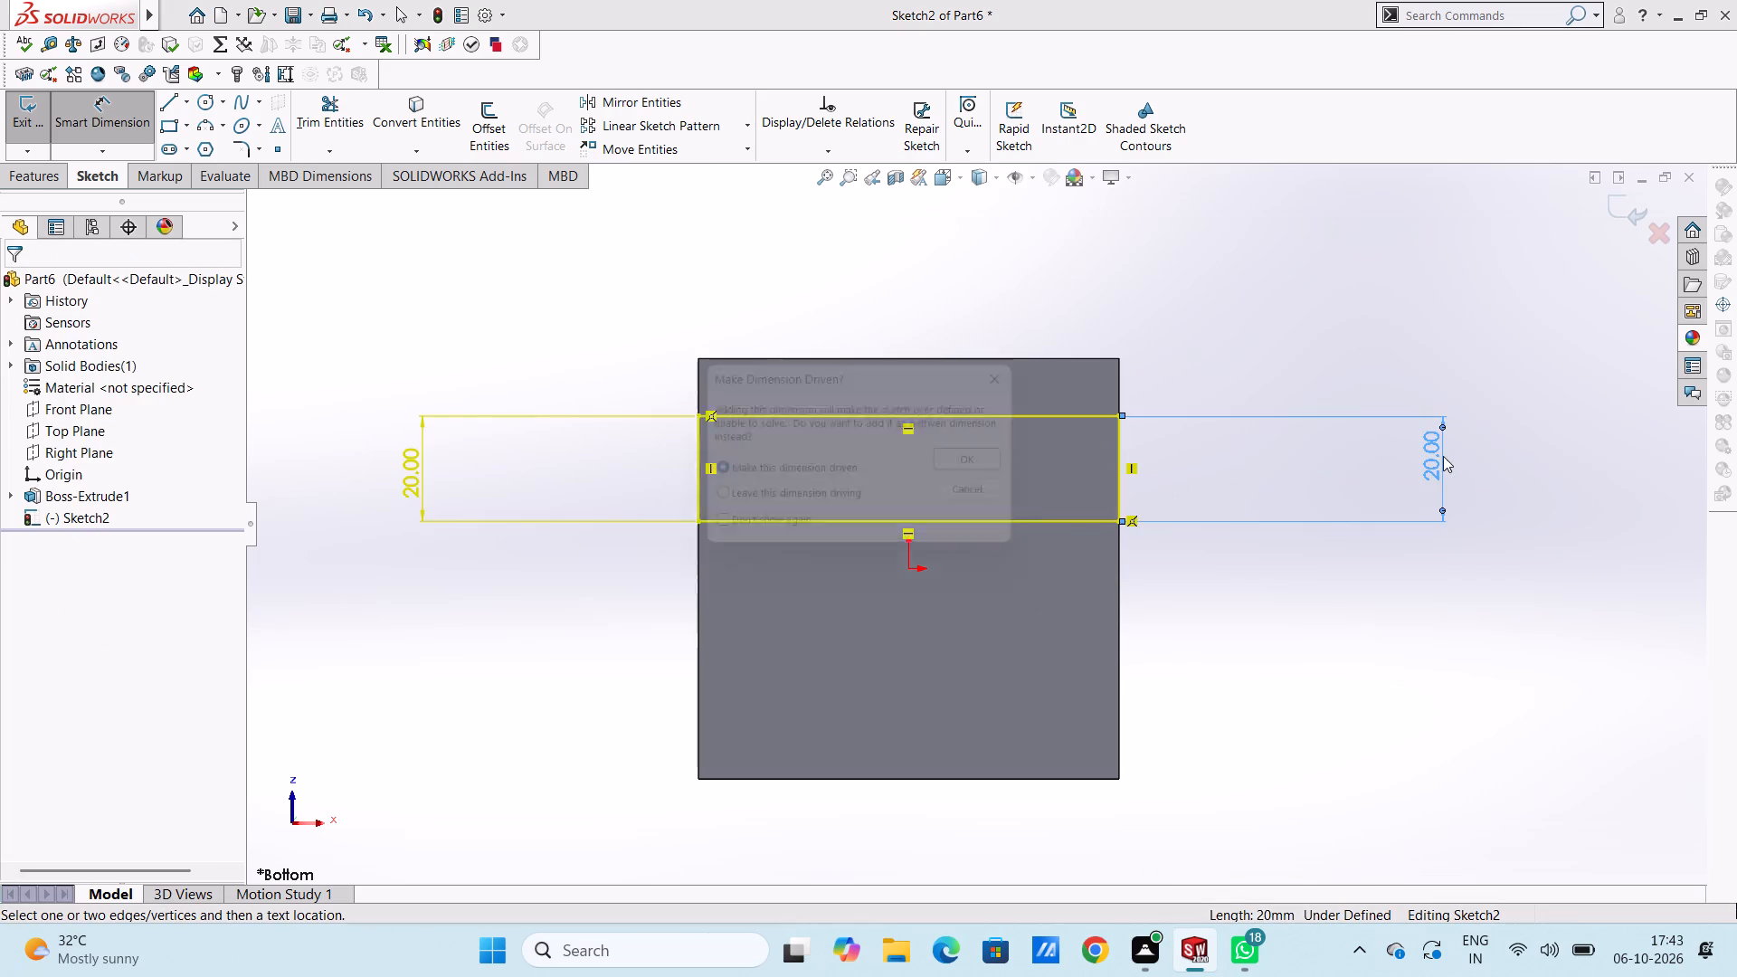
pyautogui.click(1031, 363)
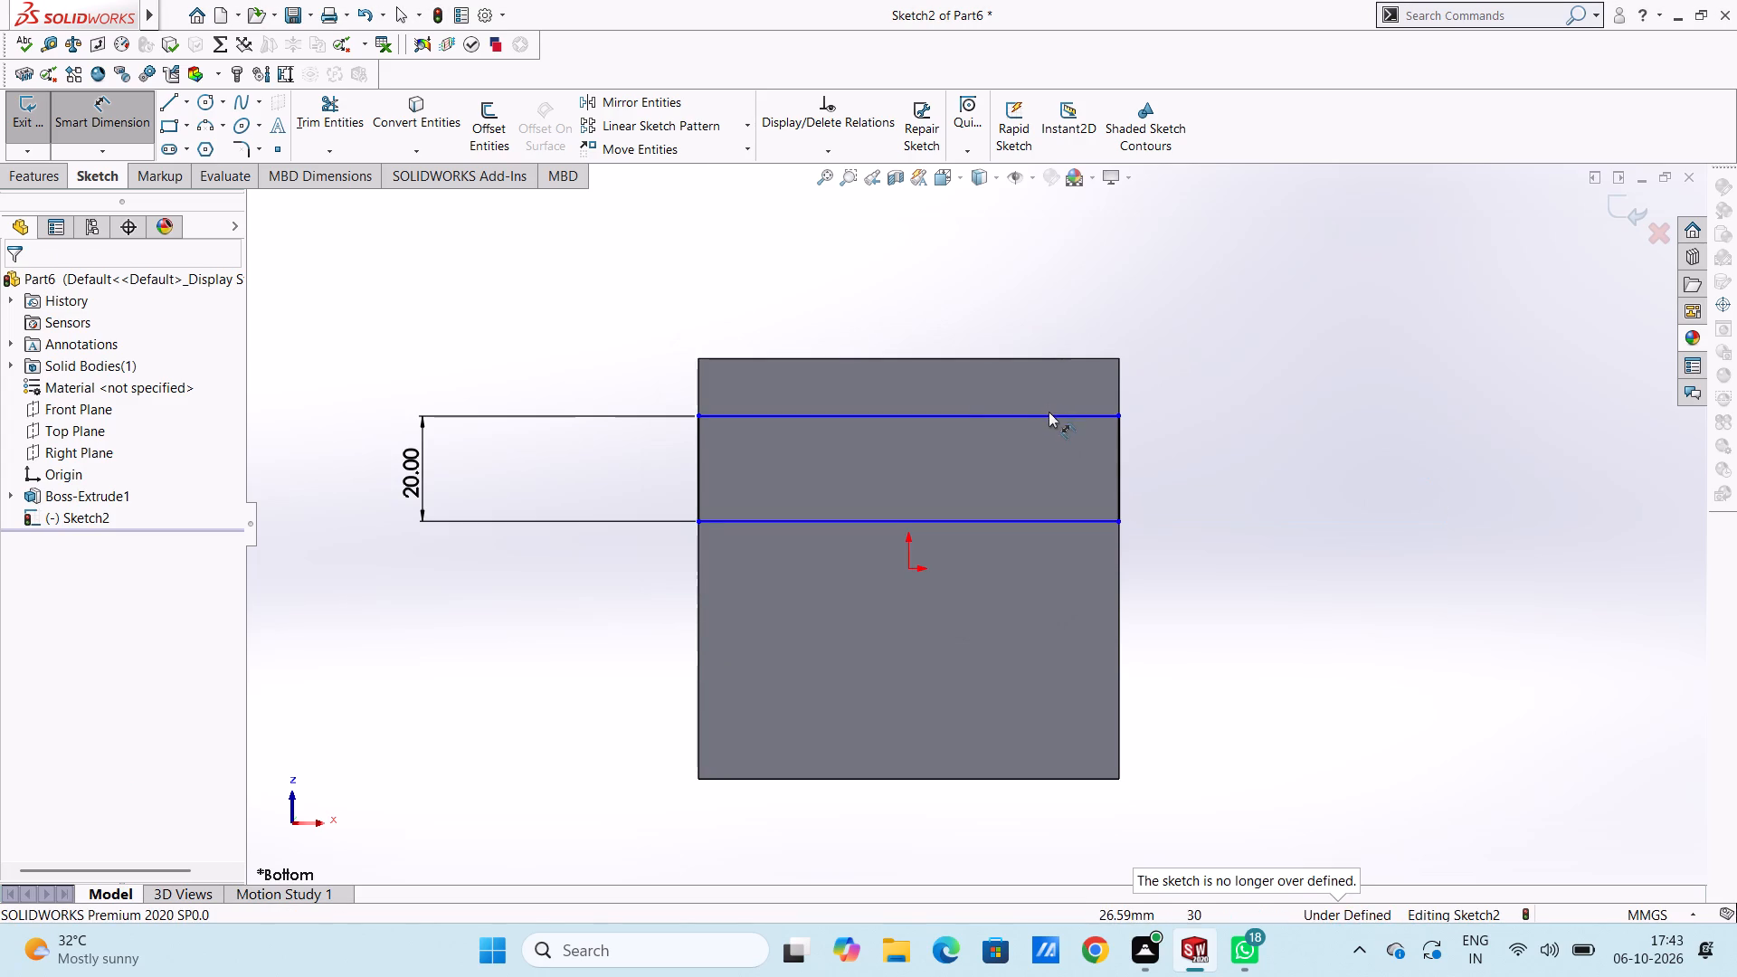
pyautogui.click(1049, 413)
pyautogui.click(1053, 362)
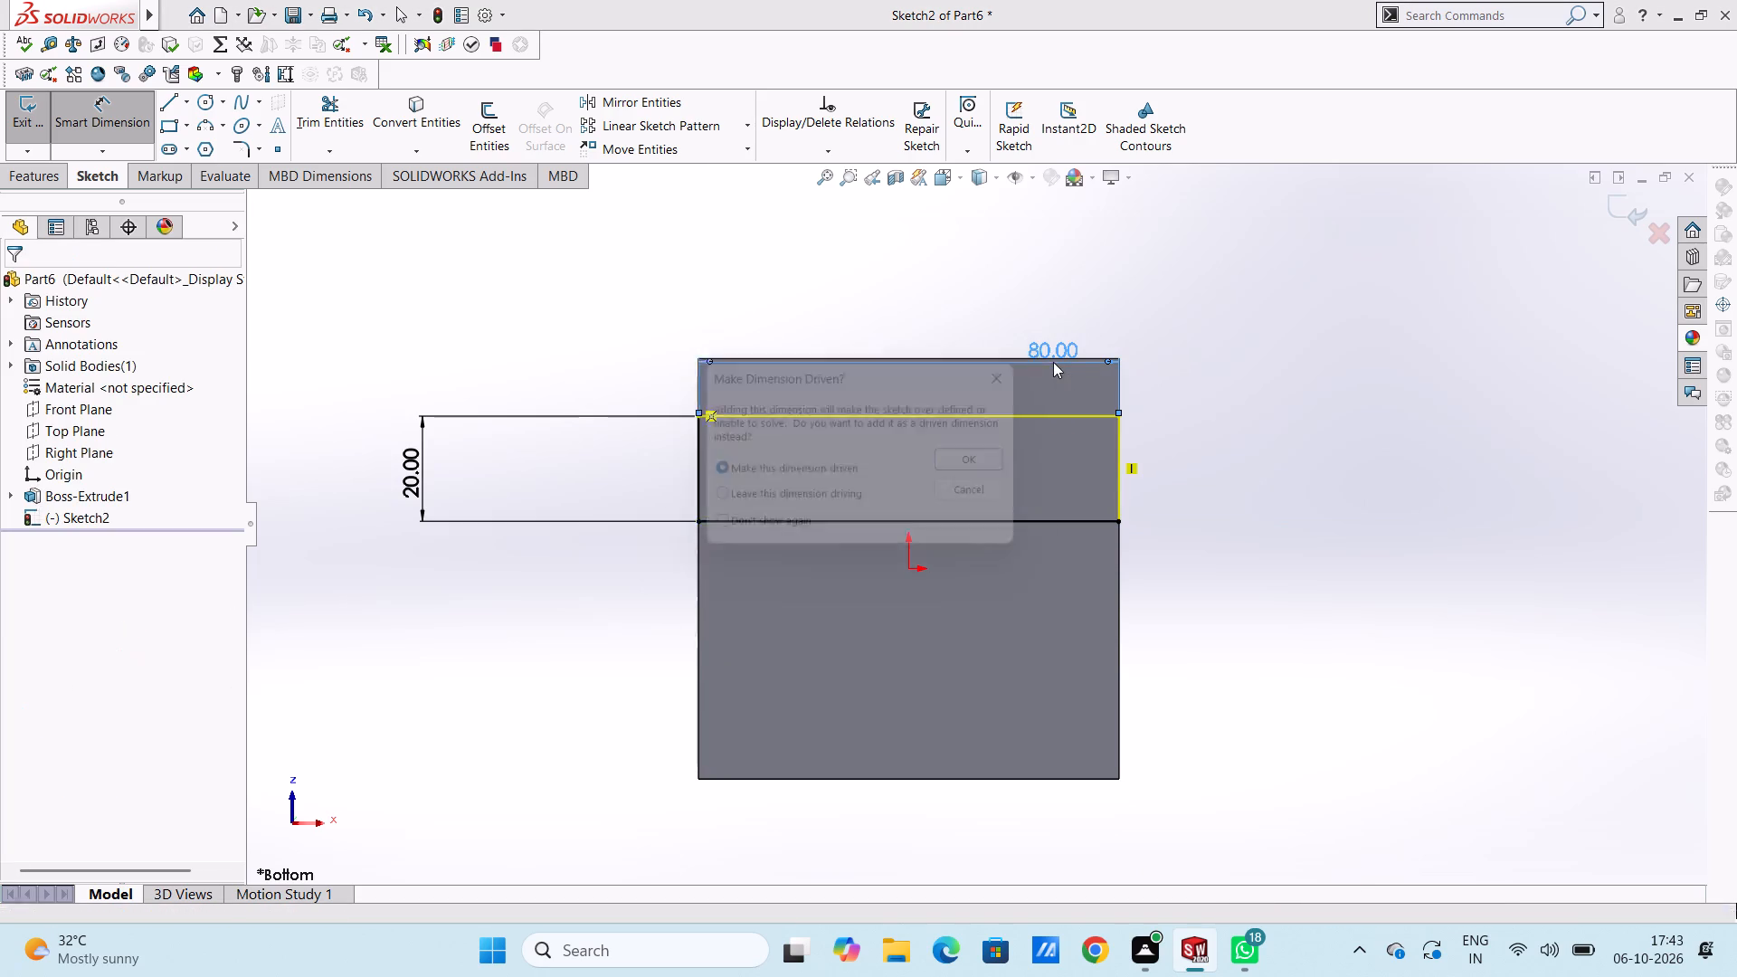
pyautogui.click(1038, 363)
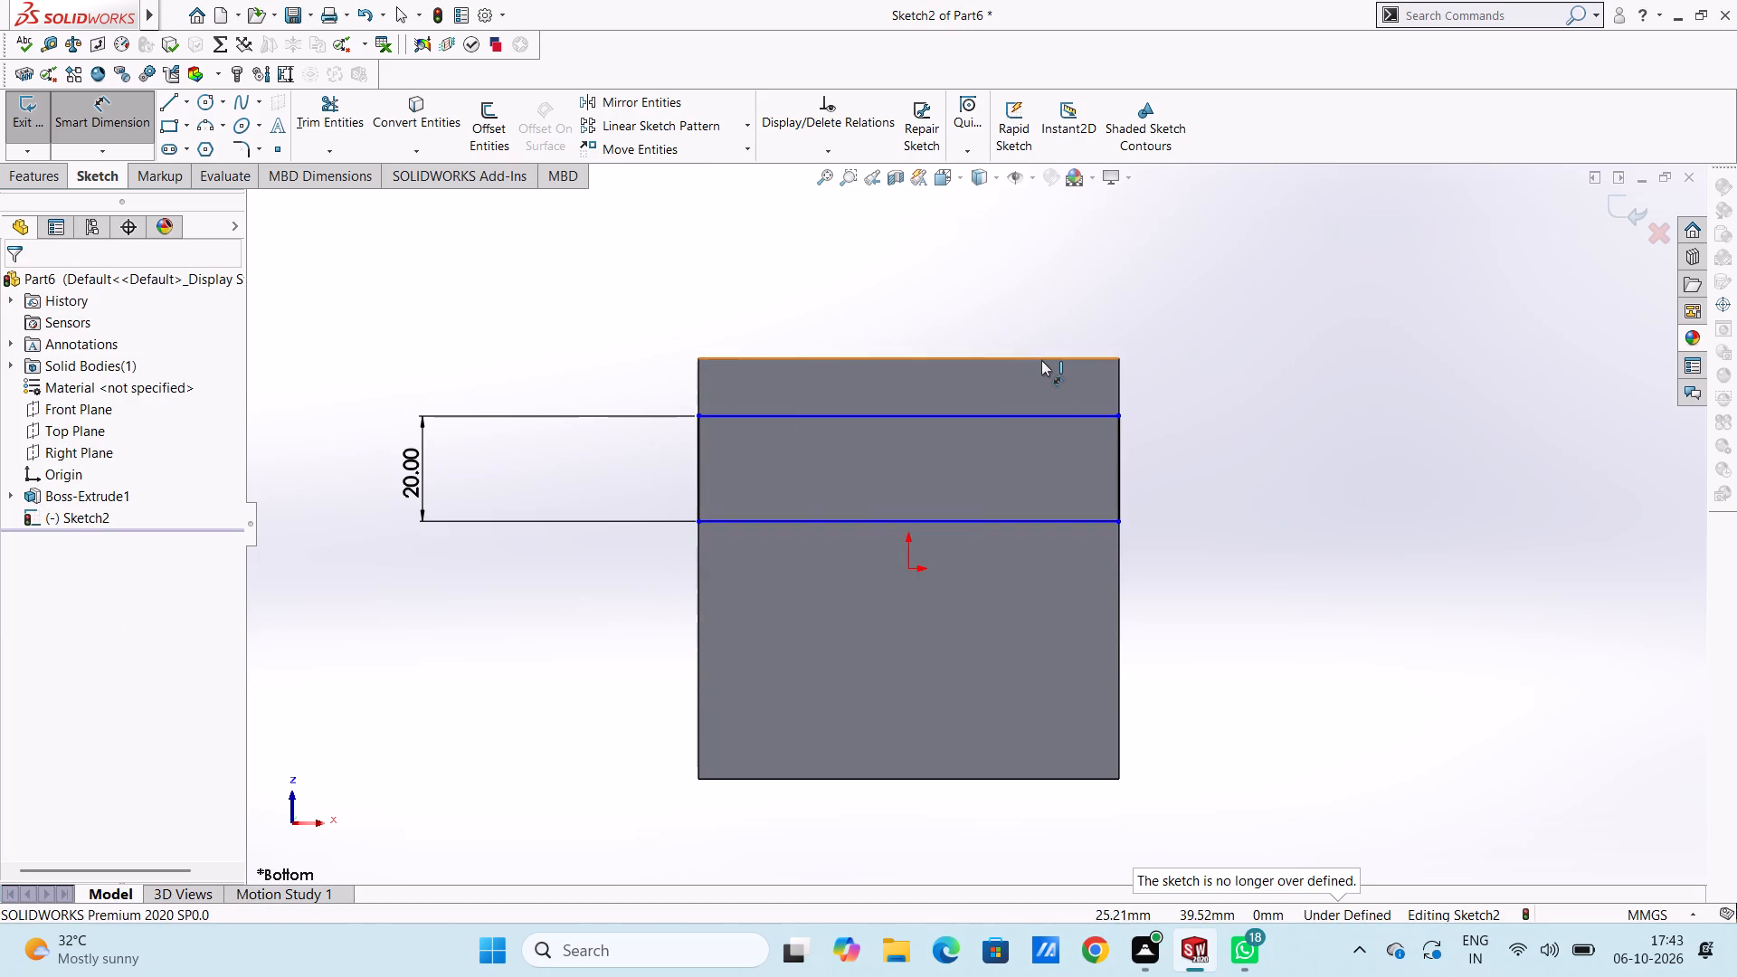
# Dimension the distance from the plate's upper edge to the rectangle's upper edge as 25 mm.
pyautogui.click(1042, 359)
pyautogui.click(1046, 413)
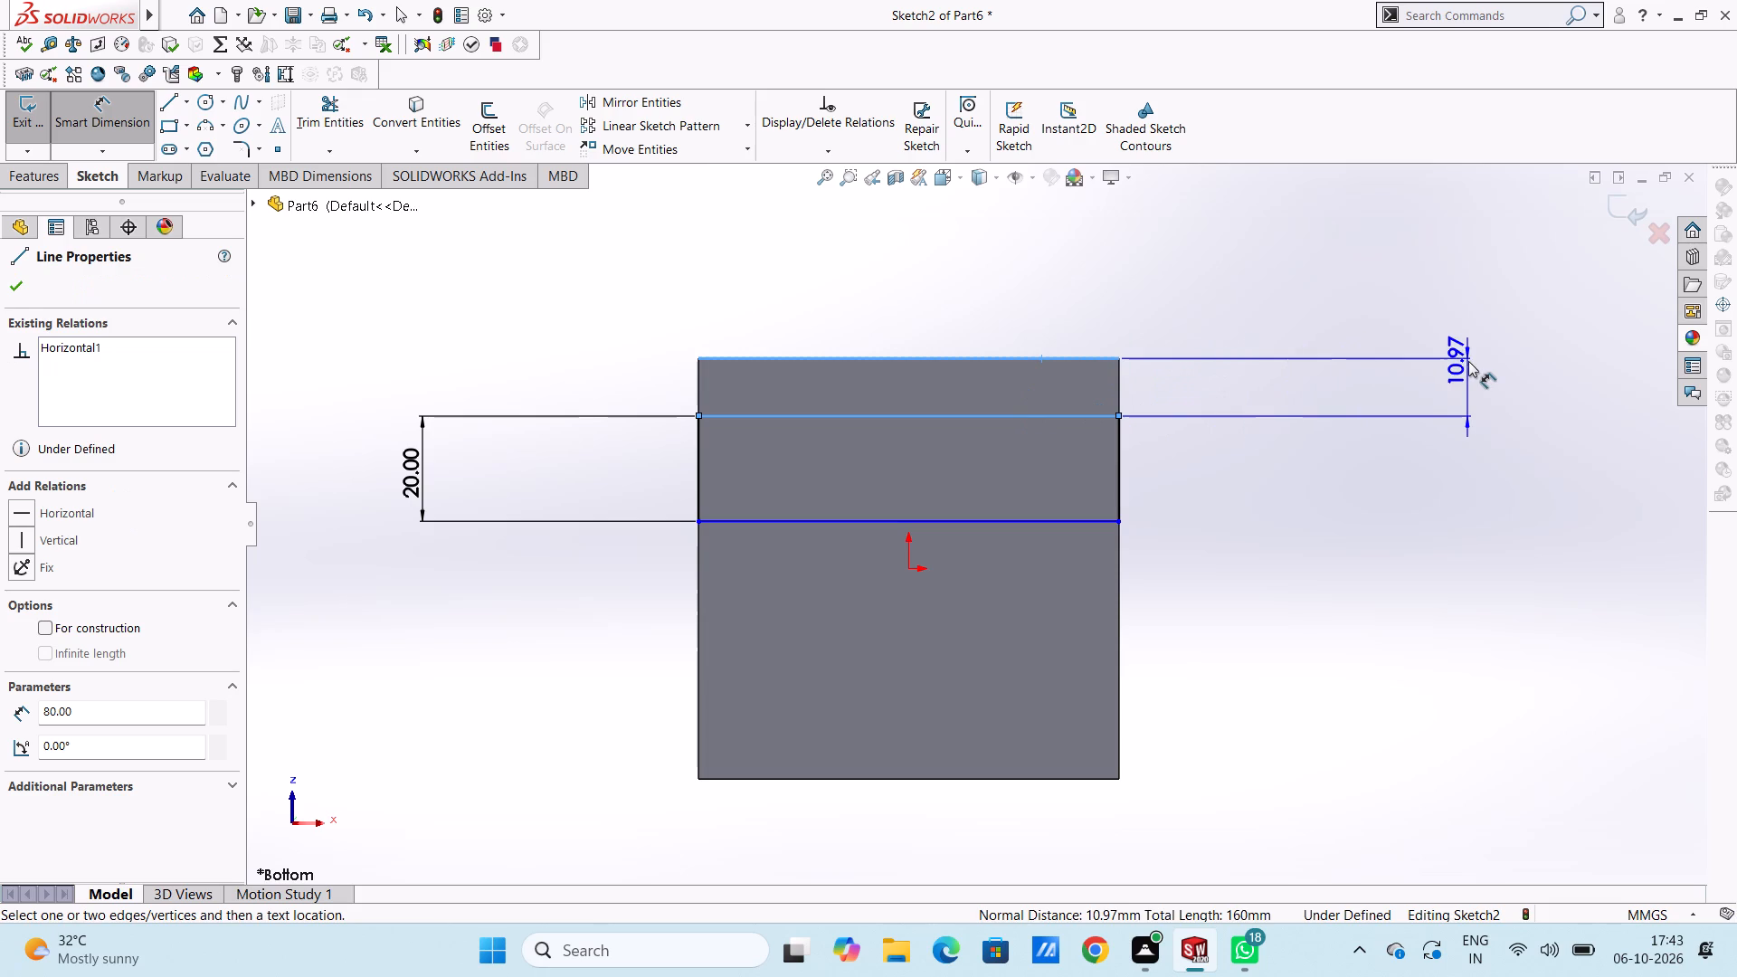
pyautogui.click(1468, 361)
pyautogui.write('25')
pyautogui.press('Return')
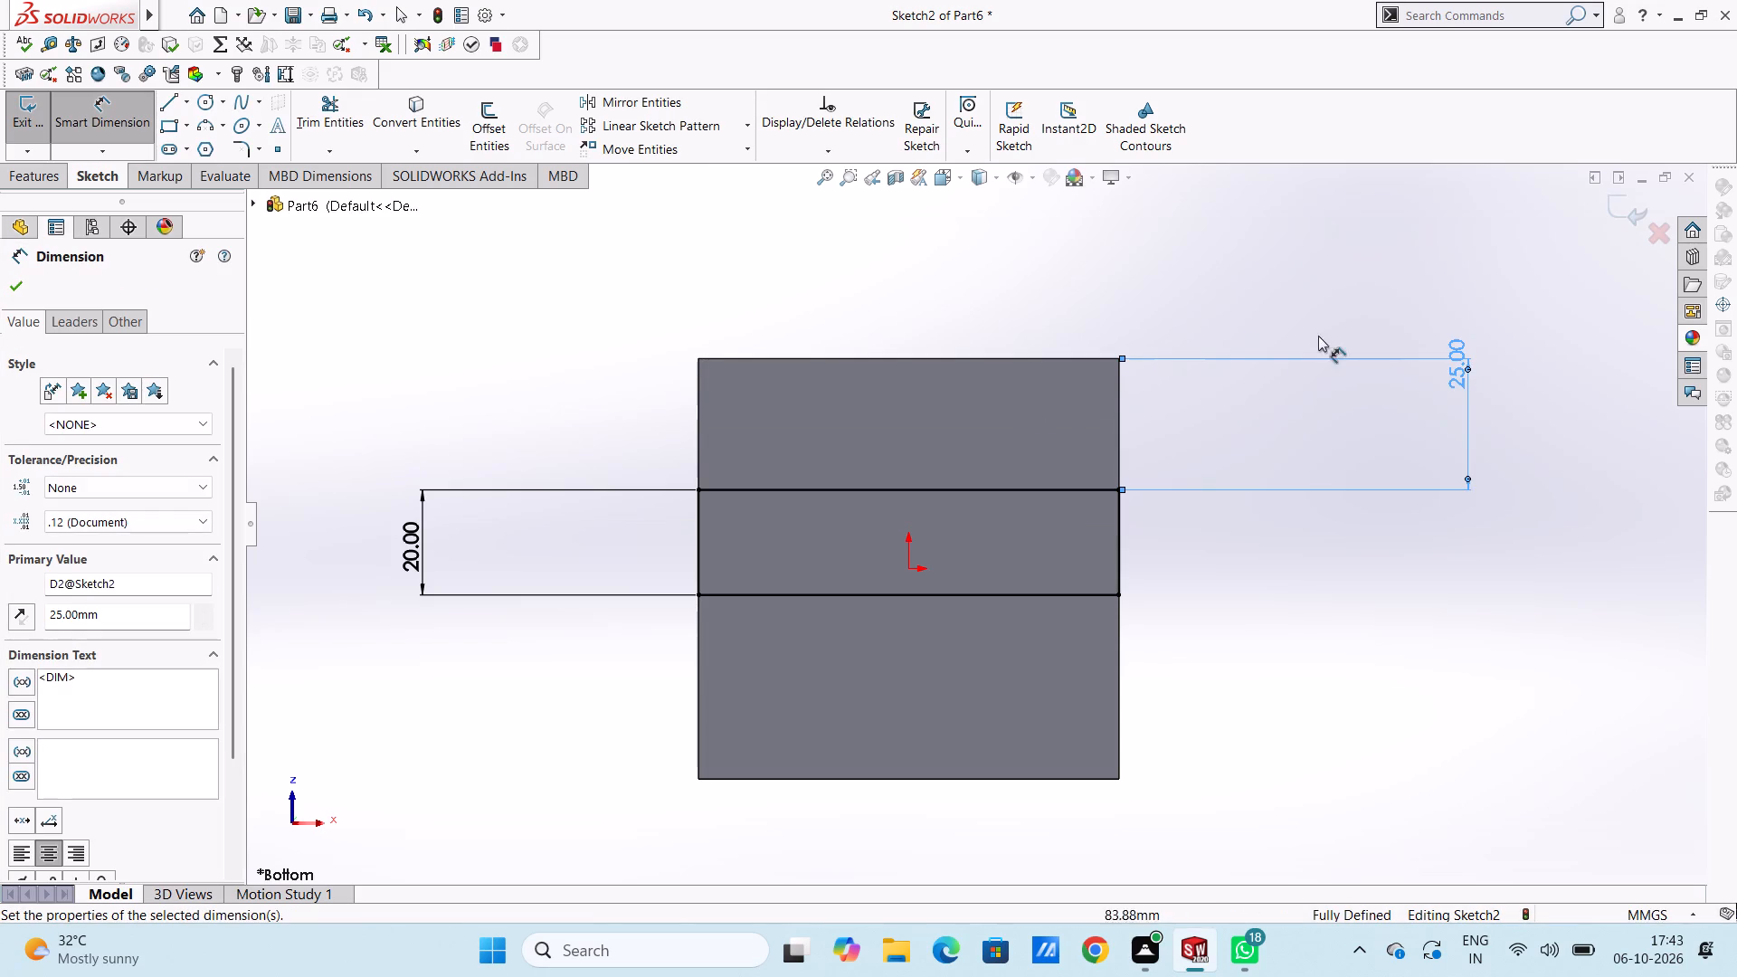
pyautogui.click(1270, 281)
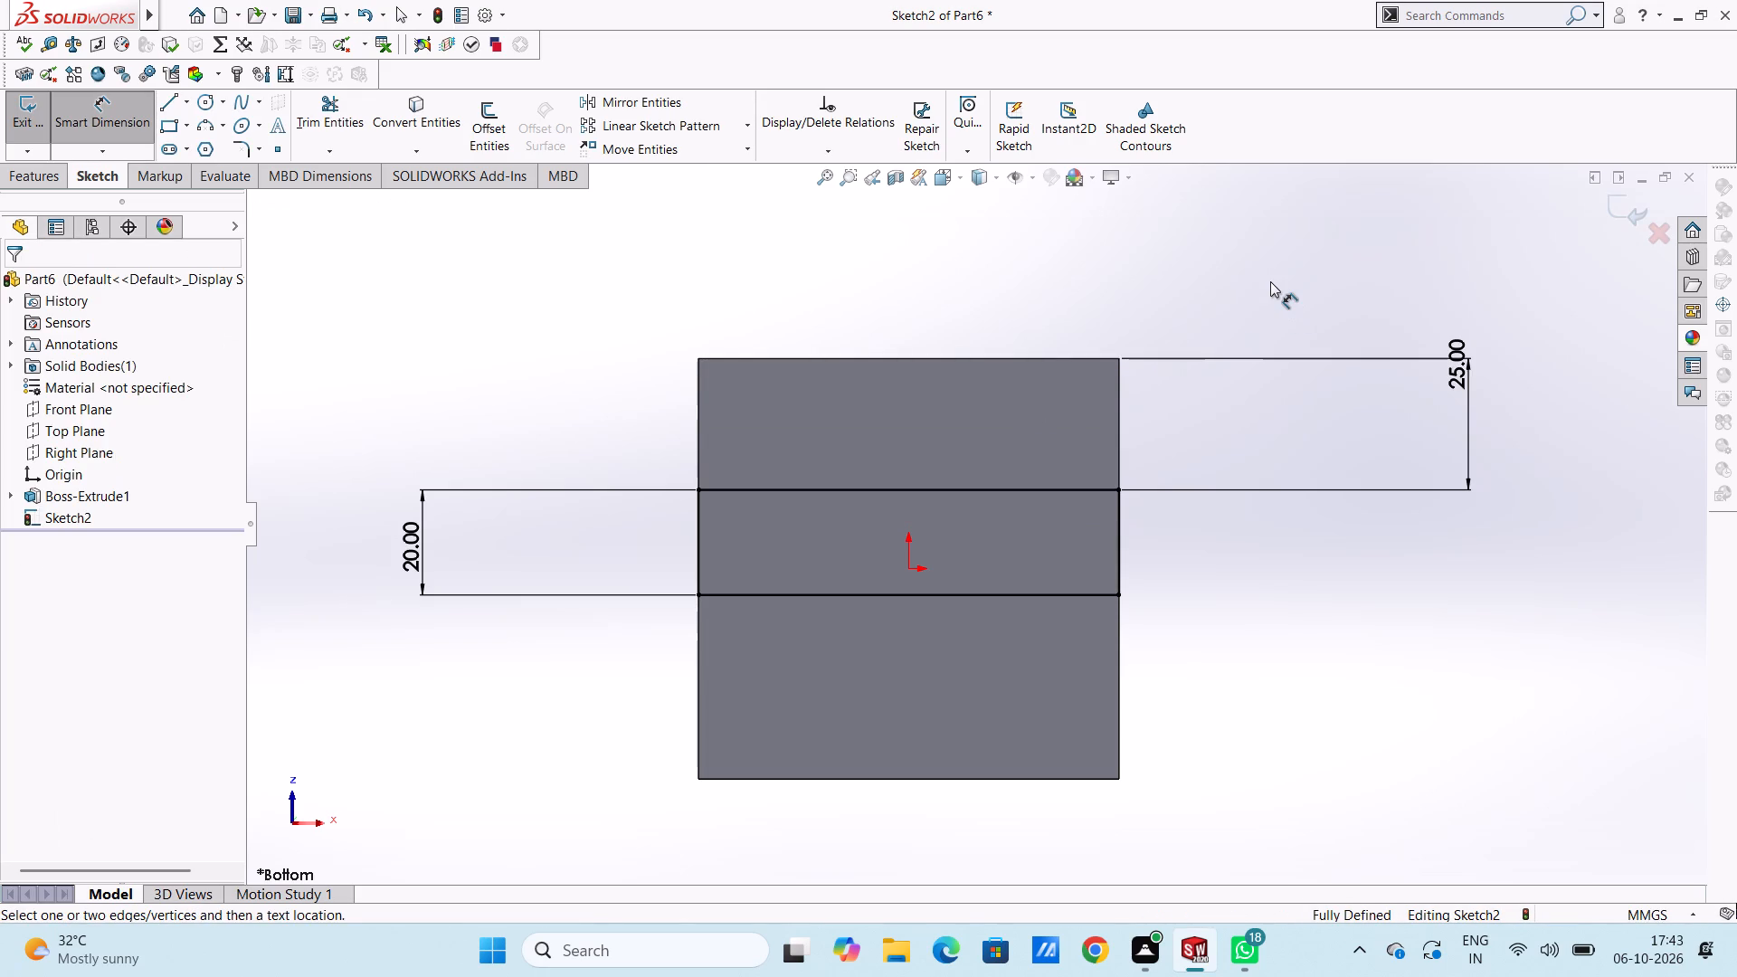
# Extrude the rectangle sketch as a blind boss 5 mm downward from the bottom face, merged with the plate.
pyautogui.moveTo(1077, 282); pyautogui.dragTo(1076, 287, button='middle')
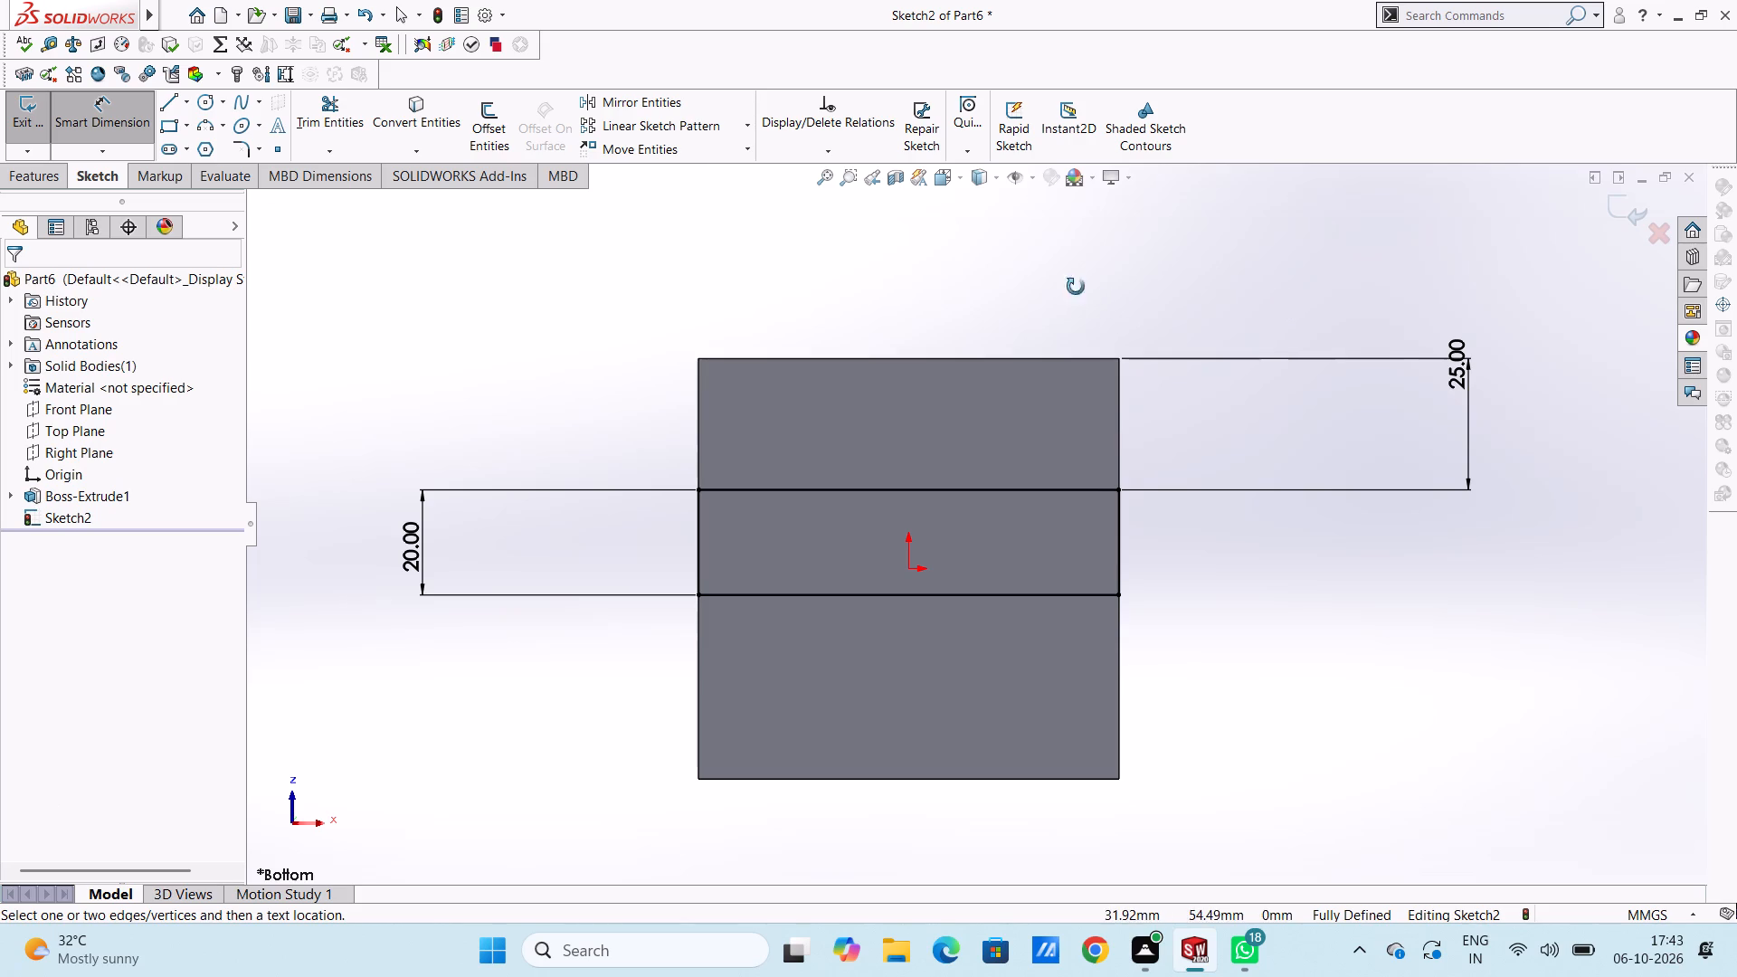
pyautogui.moveTo(1076, 287); pyautogui.dragTo(891, 653, button='middle')
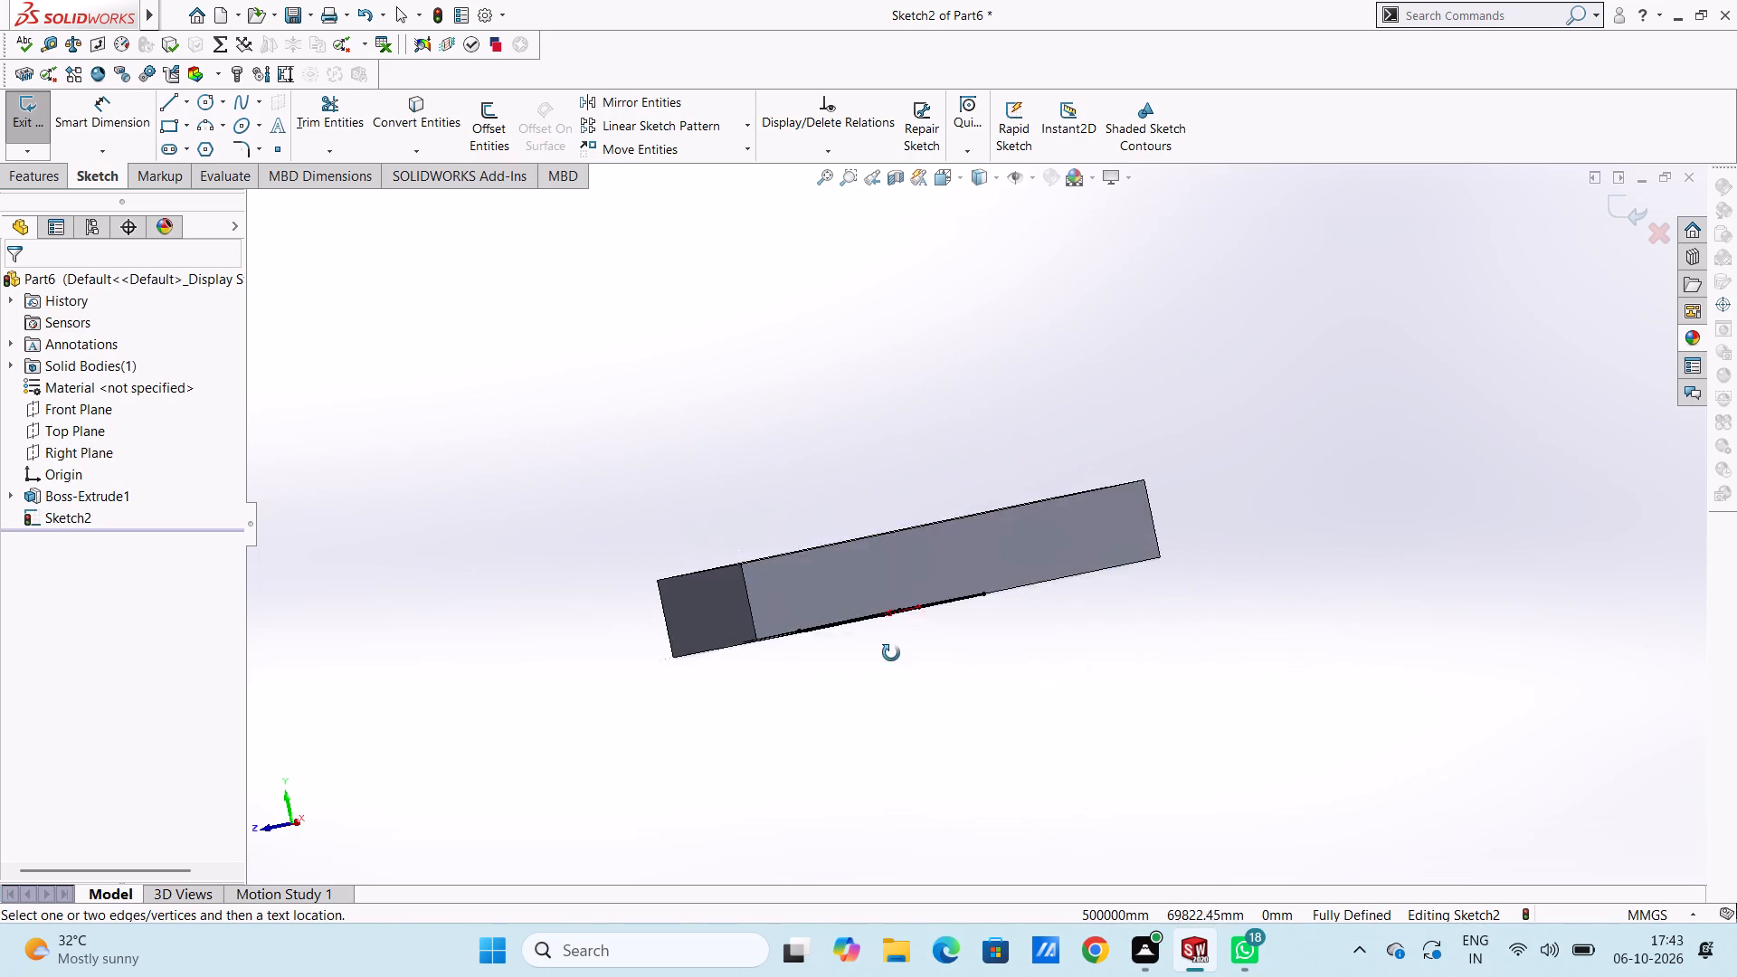
pyautogui.moveTo(891, 653); pyautogui.dragTo(945, 678, button='middle')
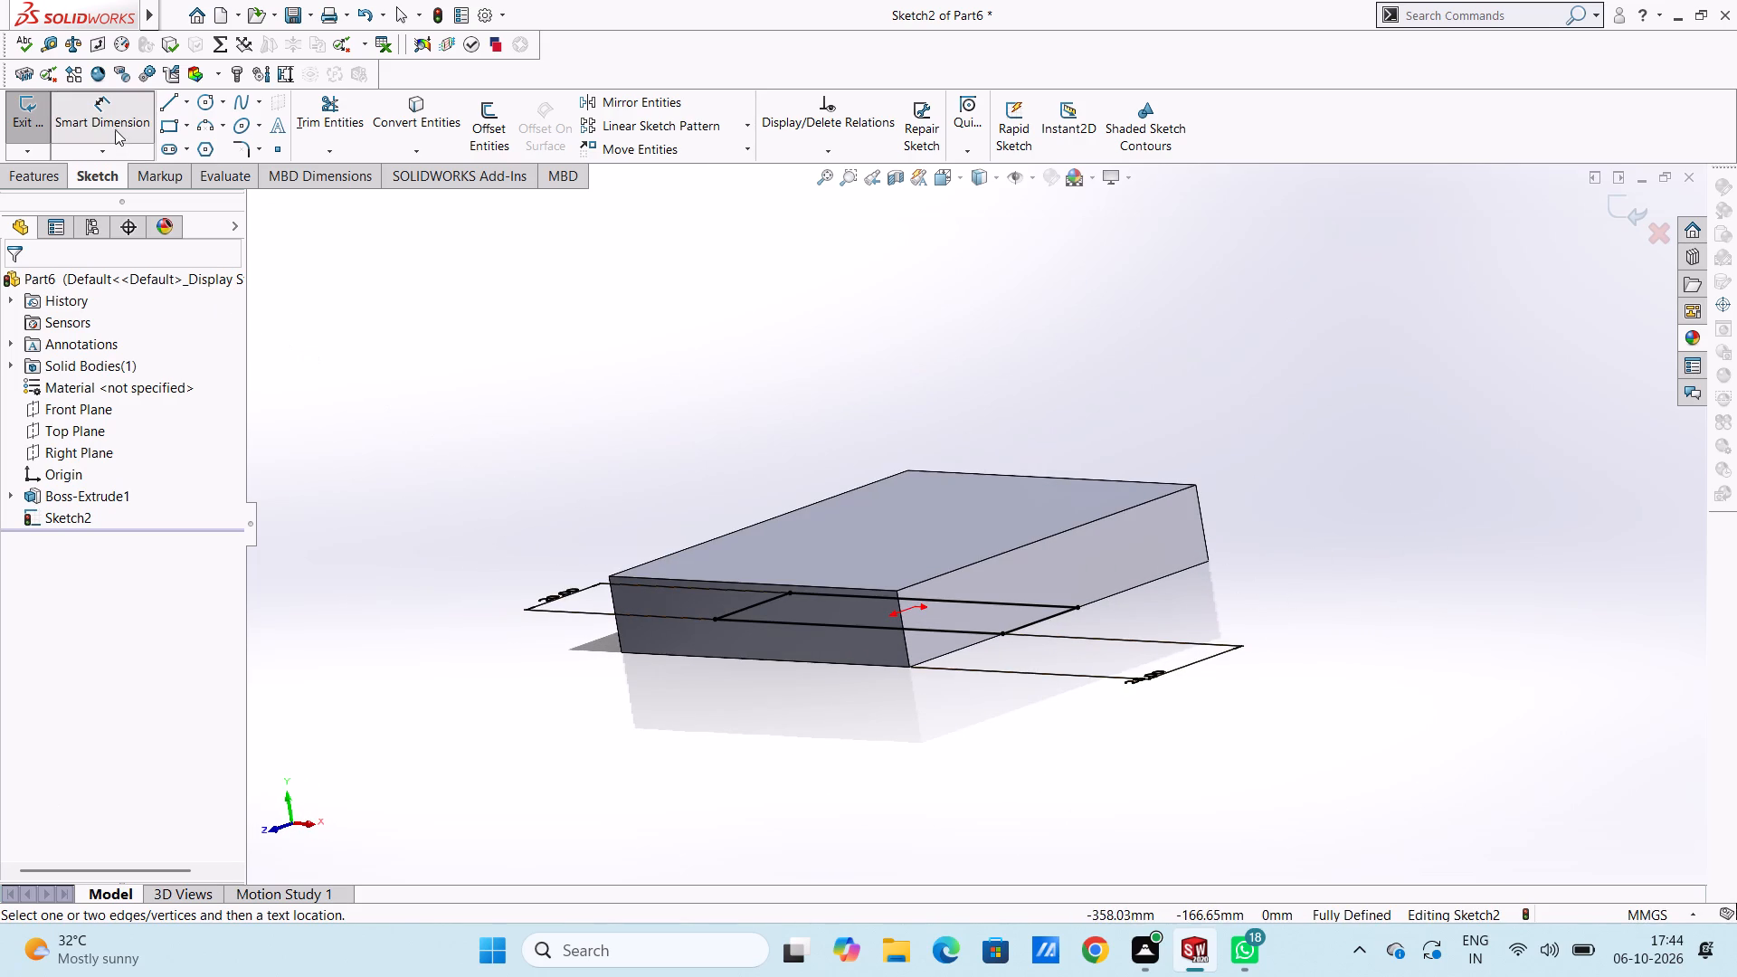
pyautogui.click(115, 128)
pyautogui.click(49, 177)
pyautogui.click(43, 130)
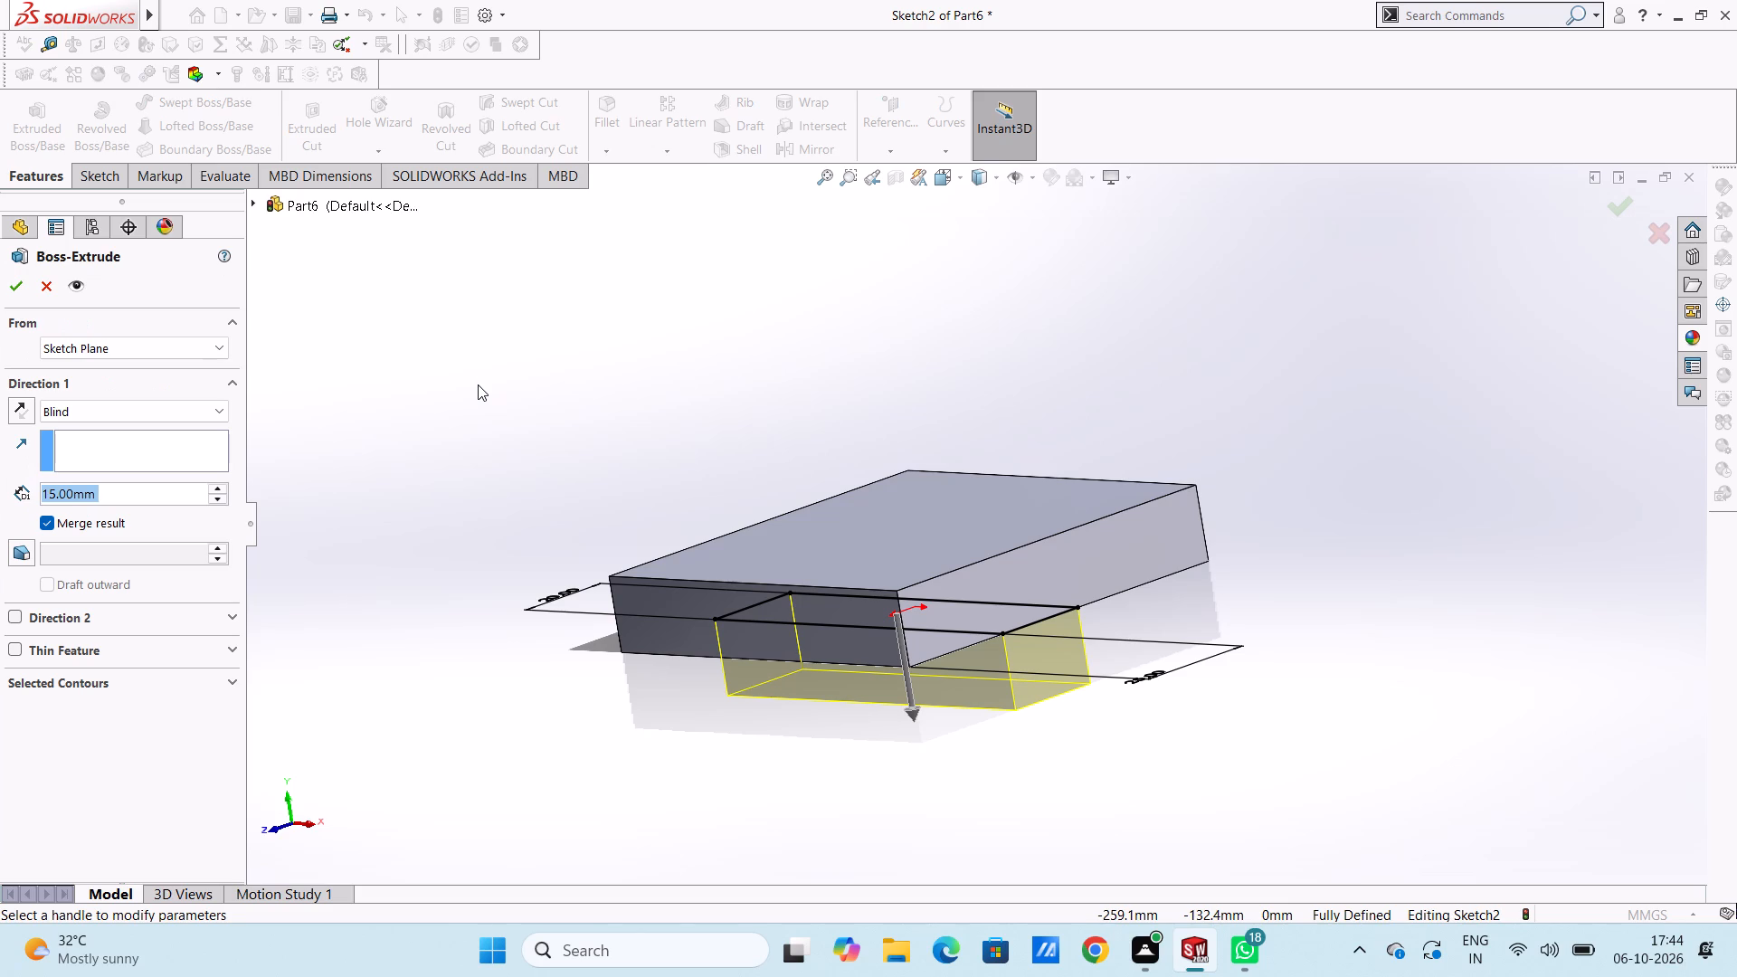
pyautogui.press('5')
pyautogui.press('Return')
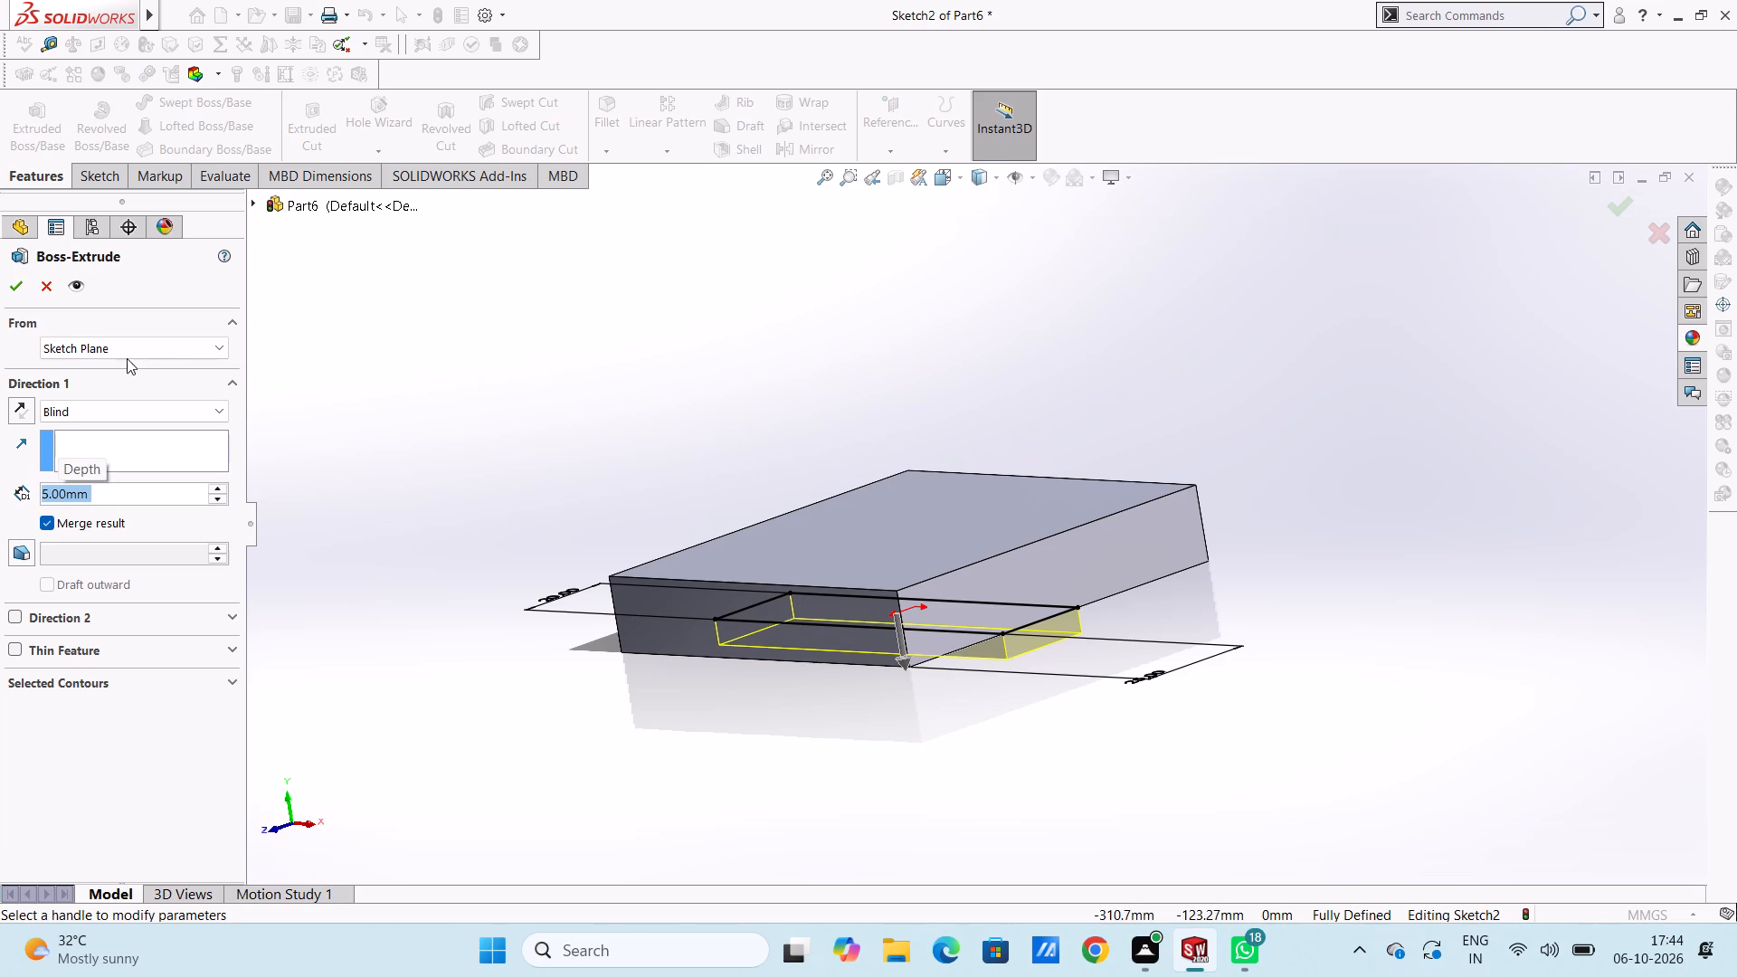
pyautogui.click(9, 284)
pyautogui.click(442, 385)
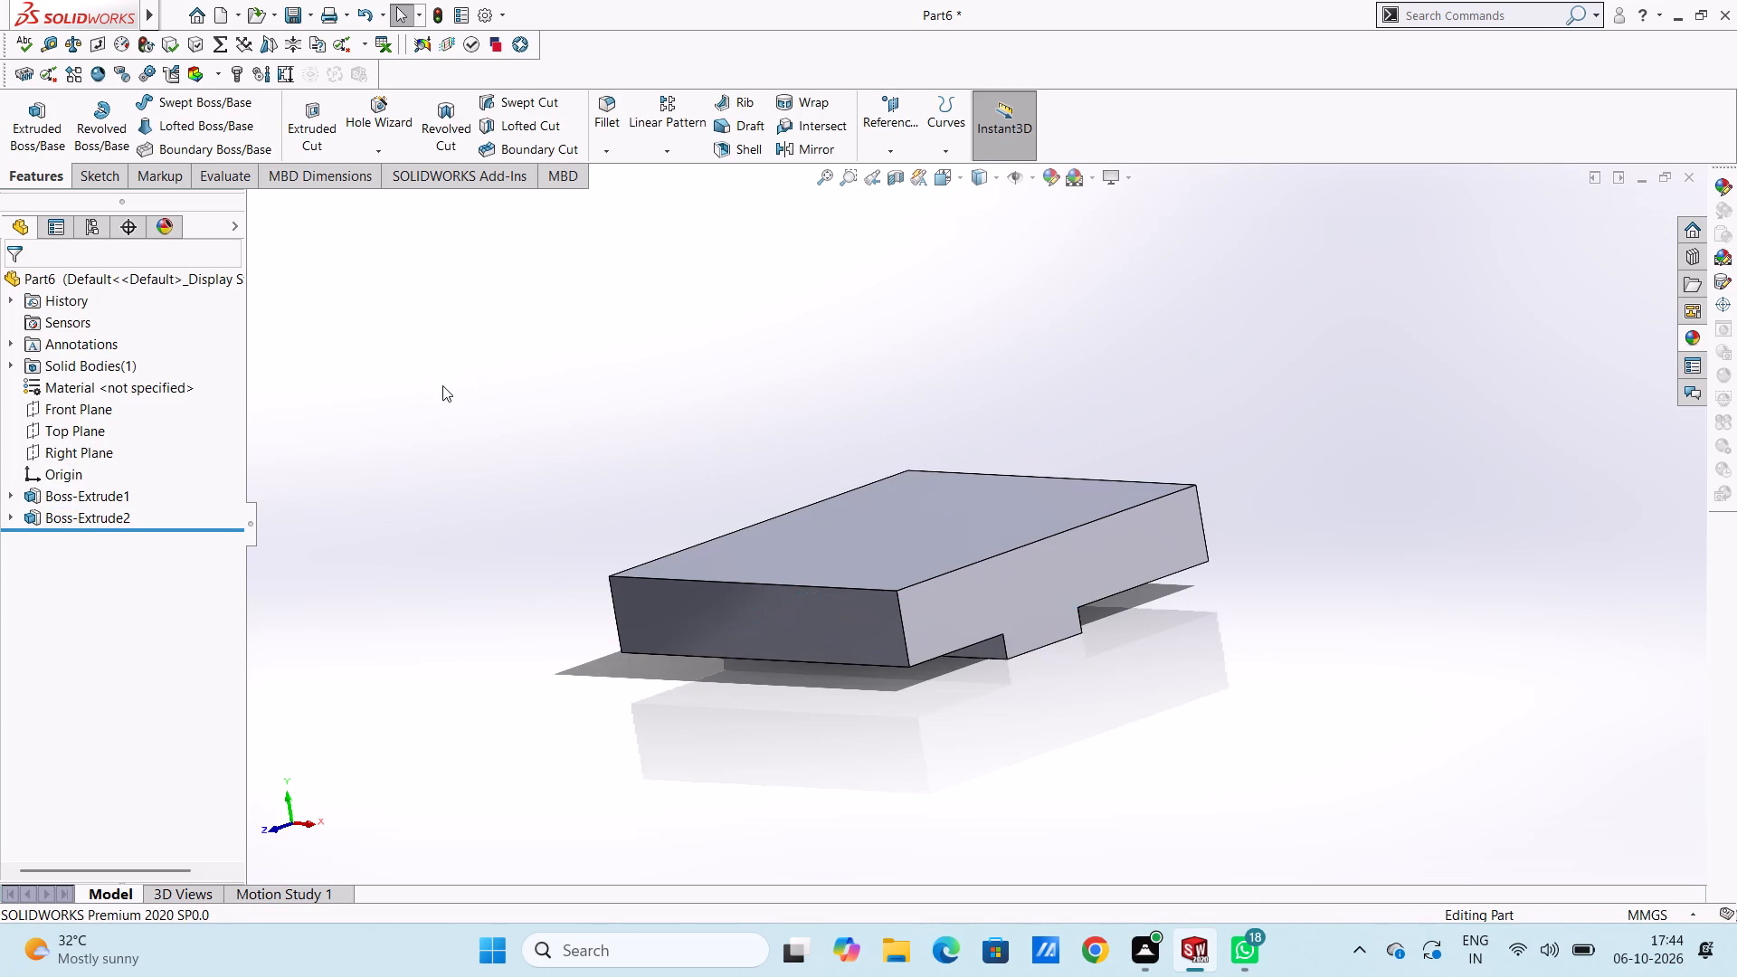
# Examine the plate and its bottom rib from several angles, including the isometric and top views.
pyautogui.moveTo(459, 398); pyautogui.dragTo(467, 325, button='middle')
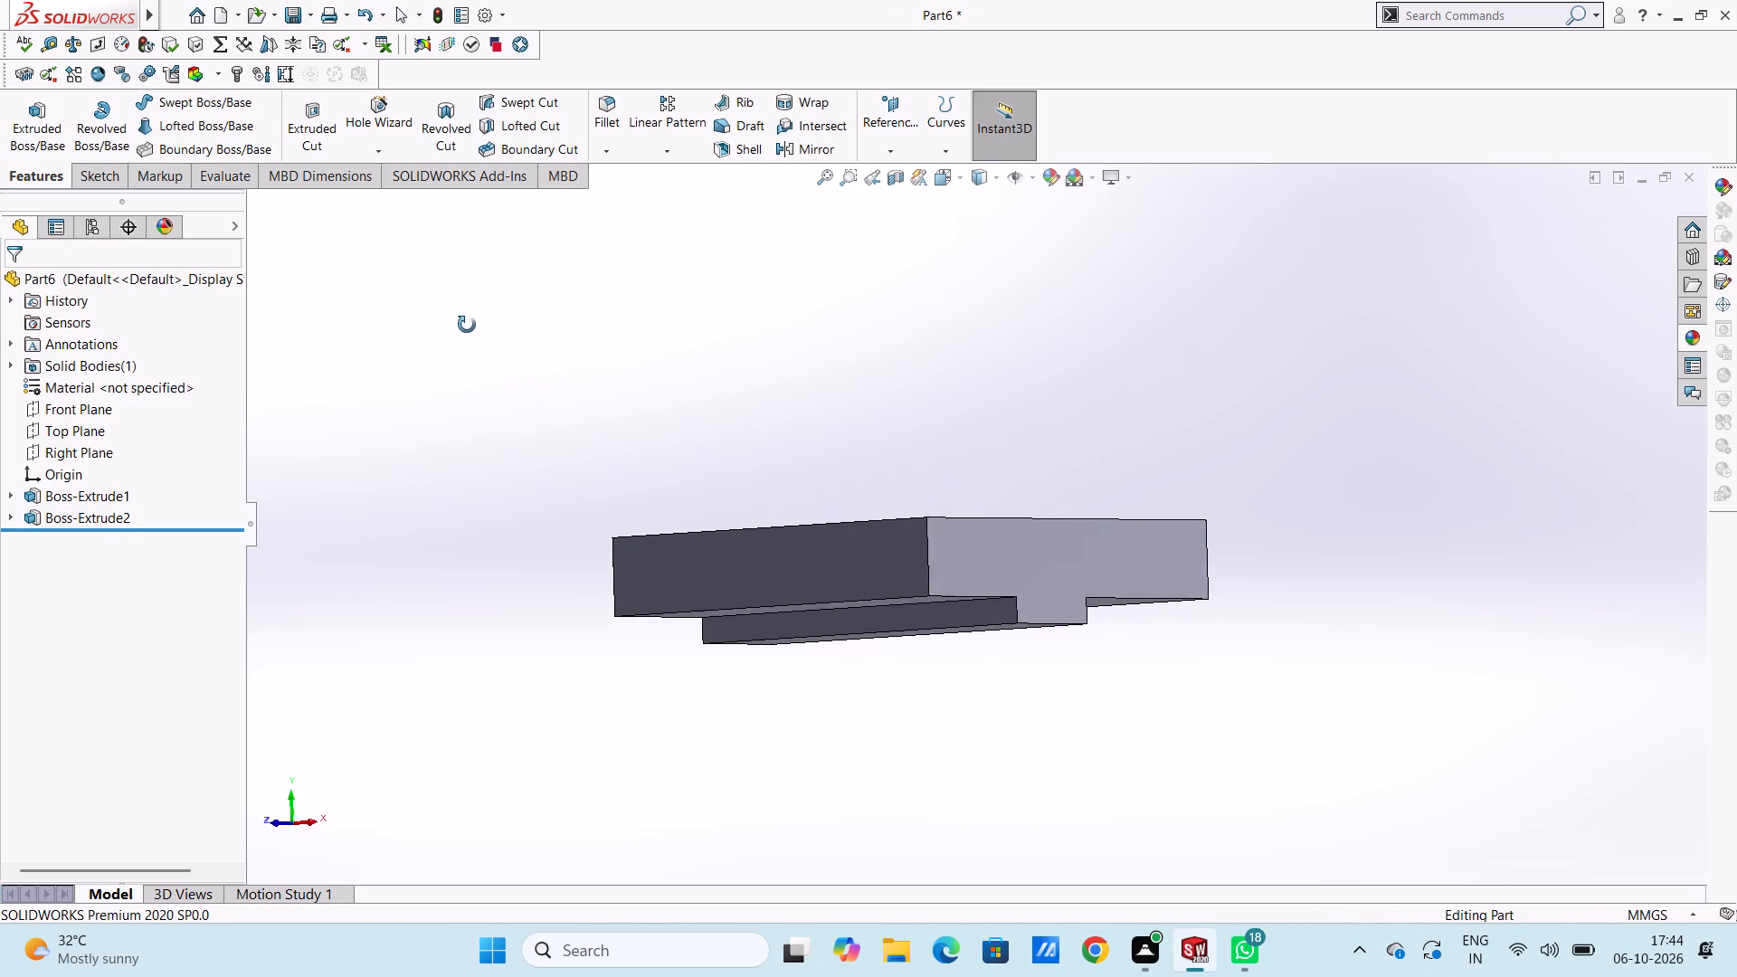
pyautogui.moveTo(467, 325); pyautogui.dragTo(477, 398, button='middle')
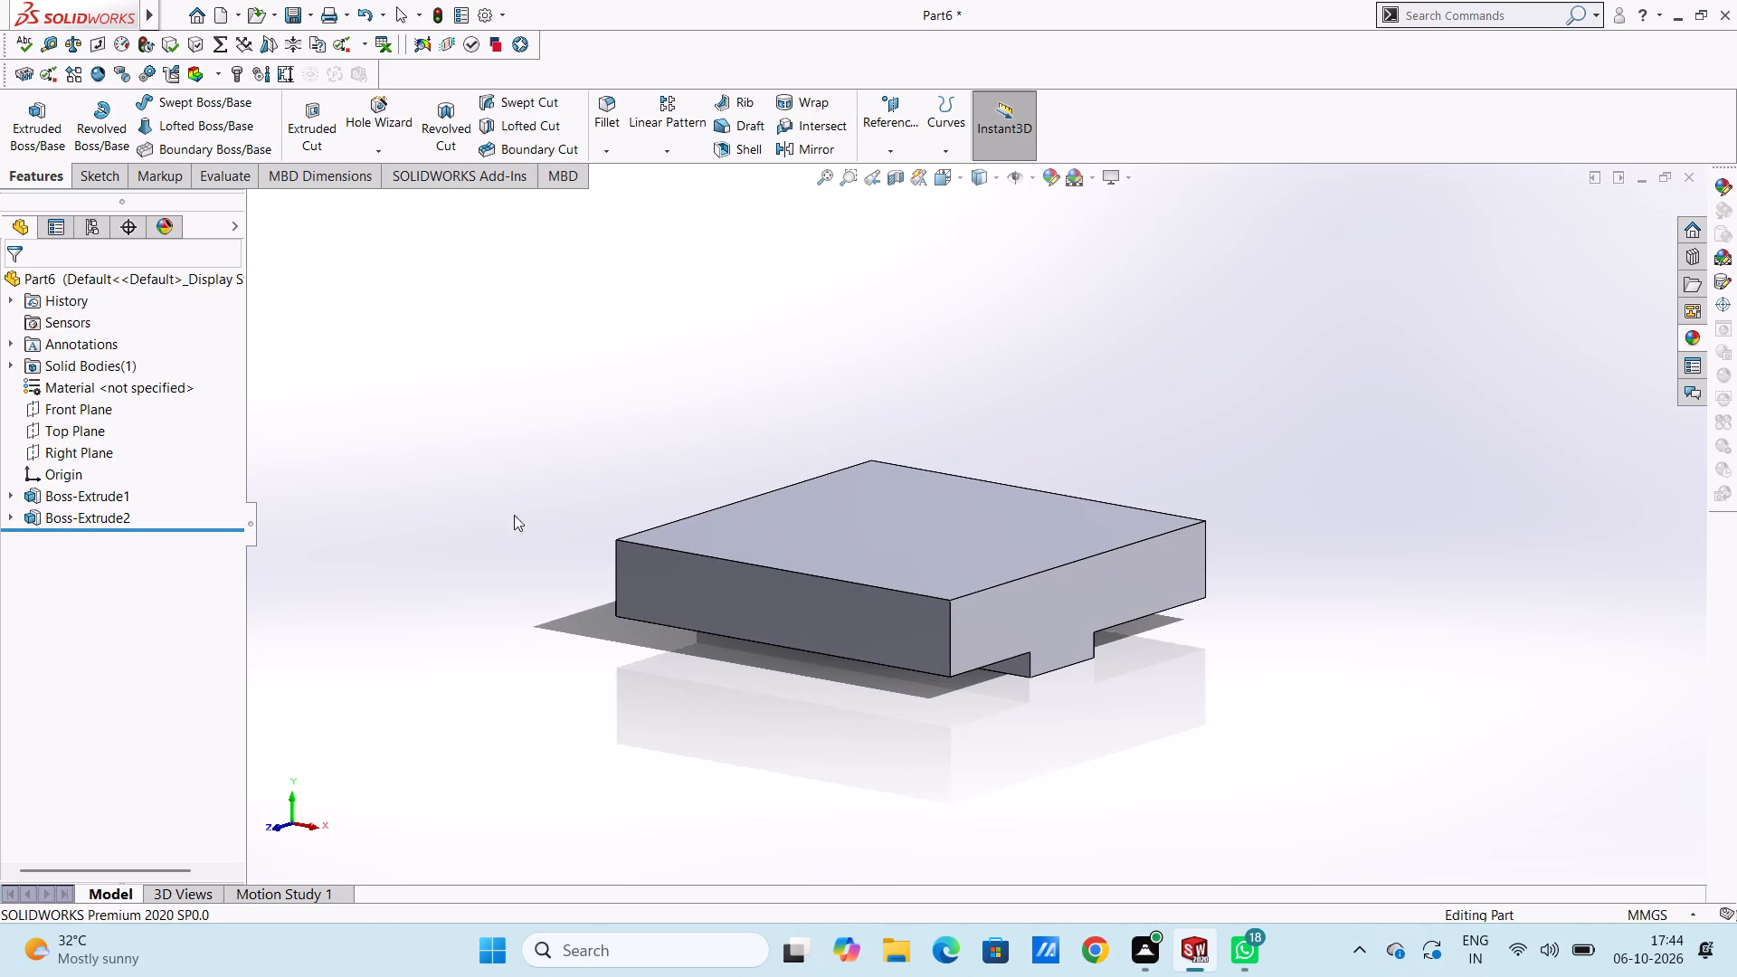
pyautogui.moveTo(502, 503); pyautogui.dragTo(438, 419, button='middle')
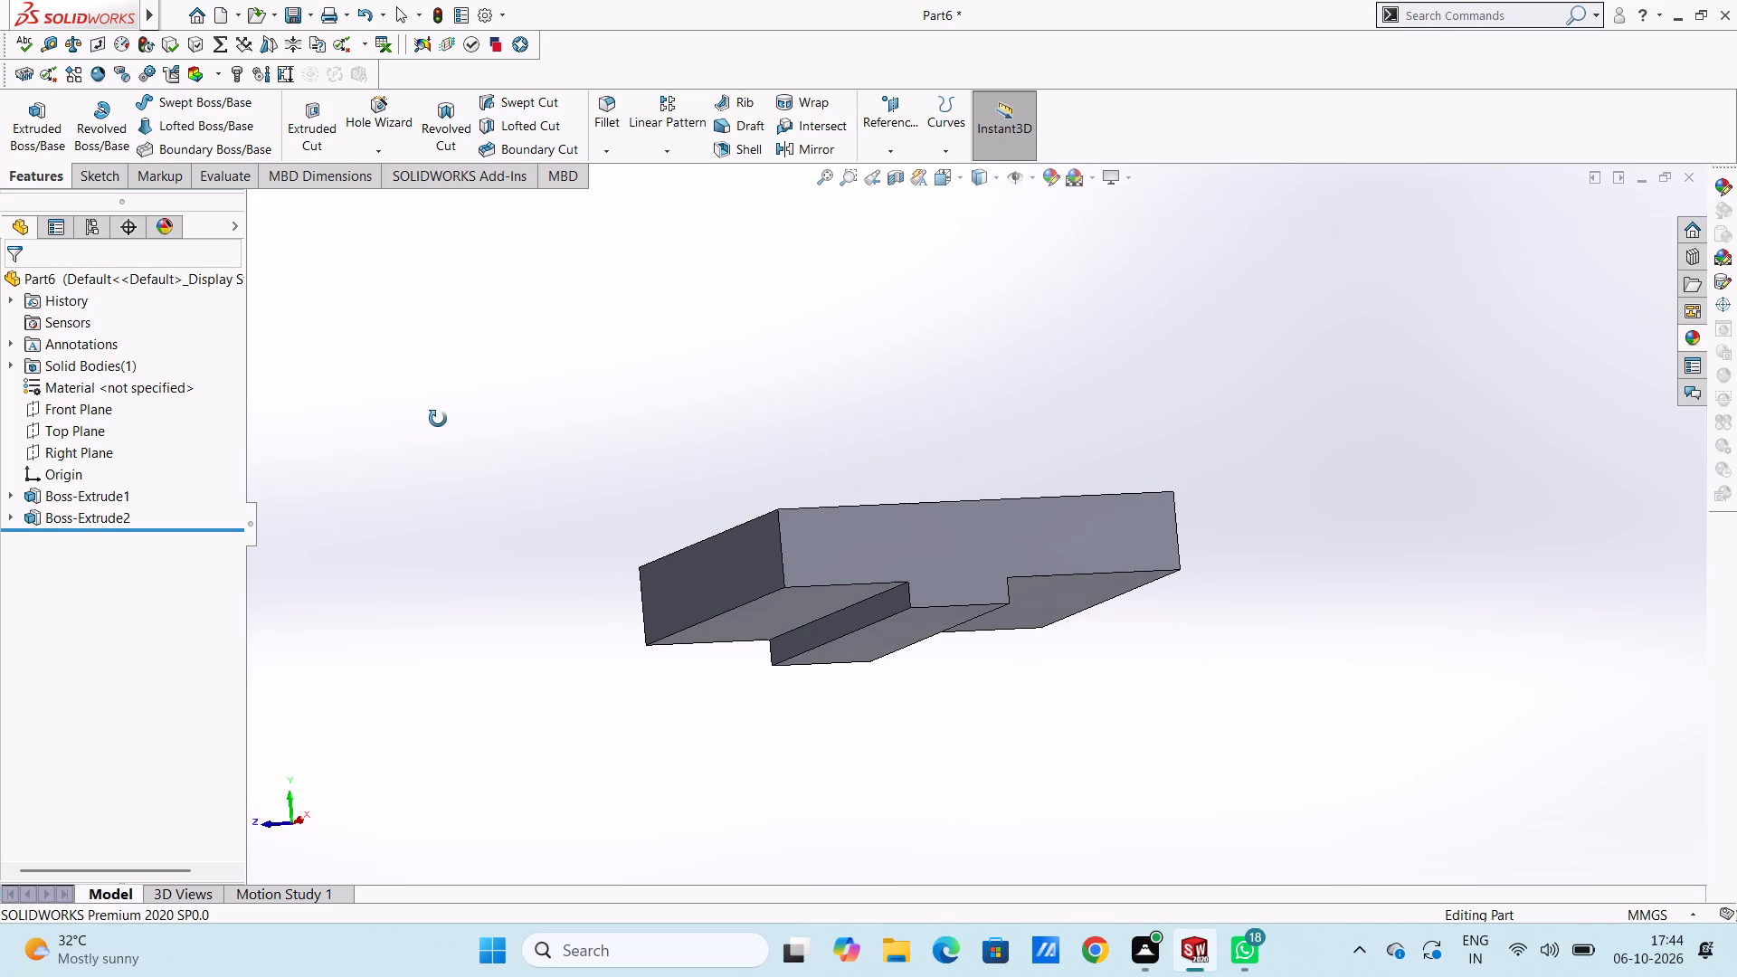
pyautogui.moveTo(438, 419); pyautogui.dragTo(492, 478, button='middle')
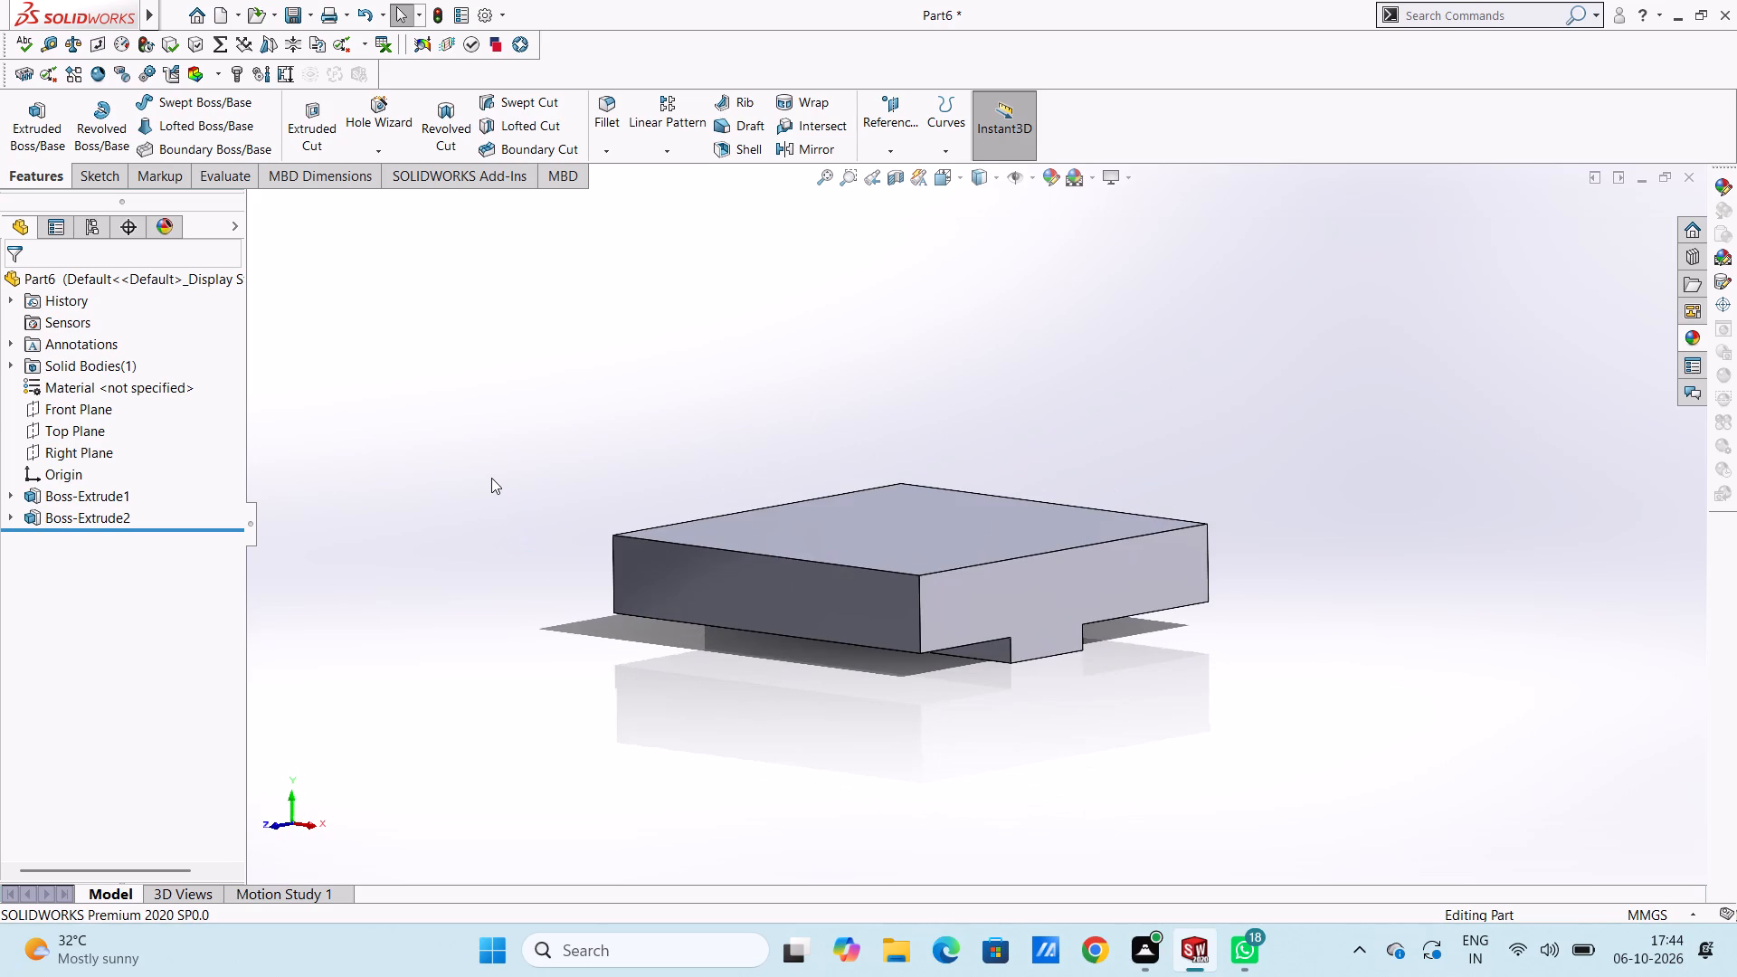
pyautogui.hotkey('ctrl', '7')
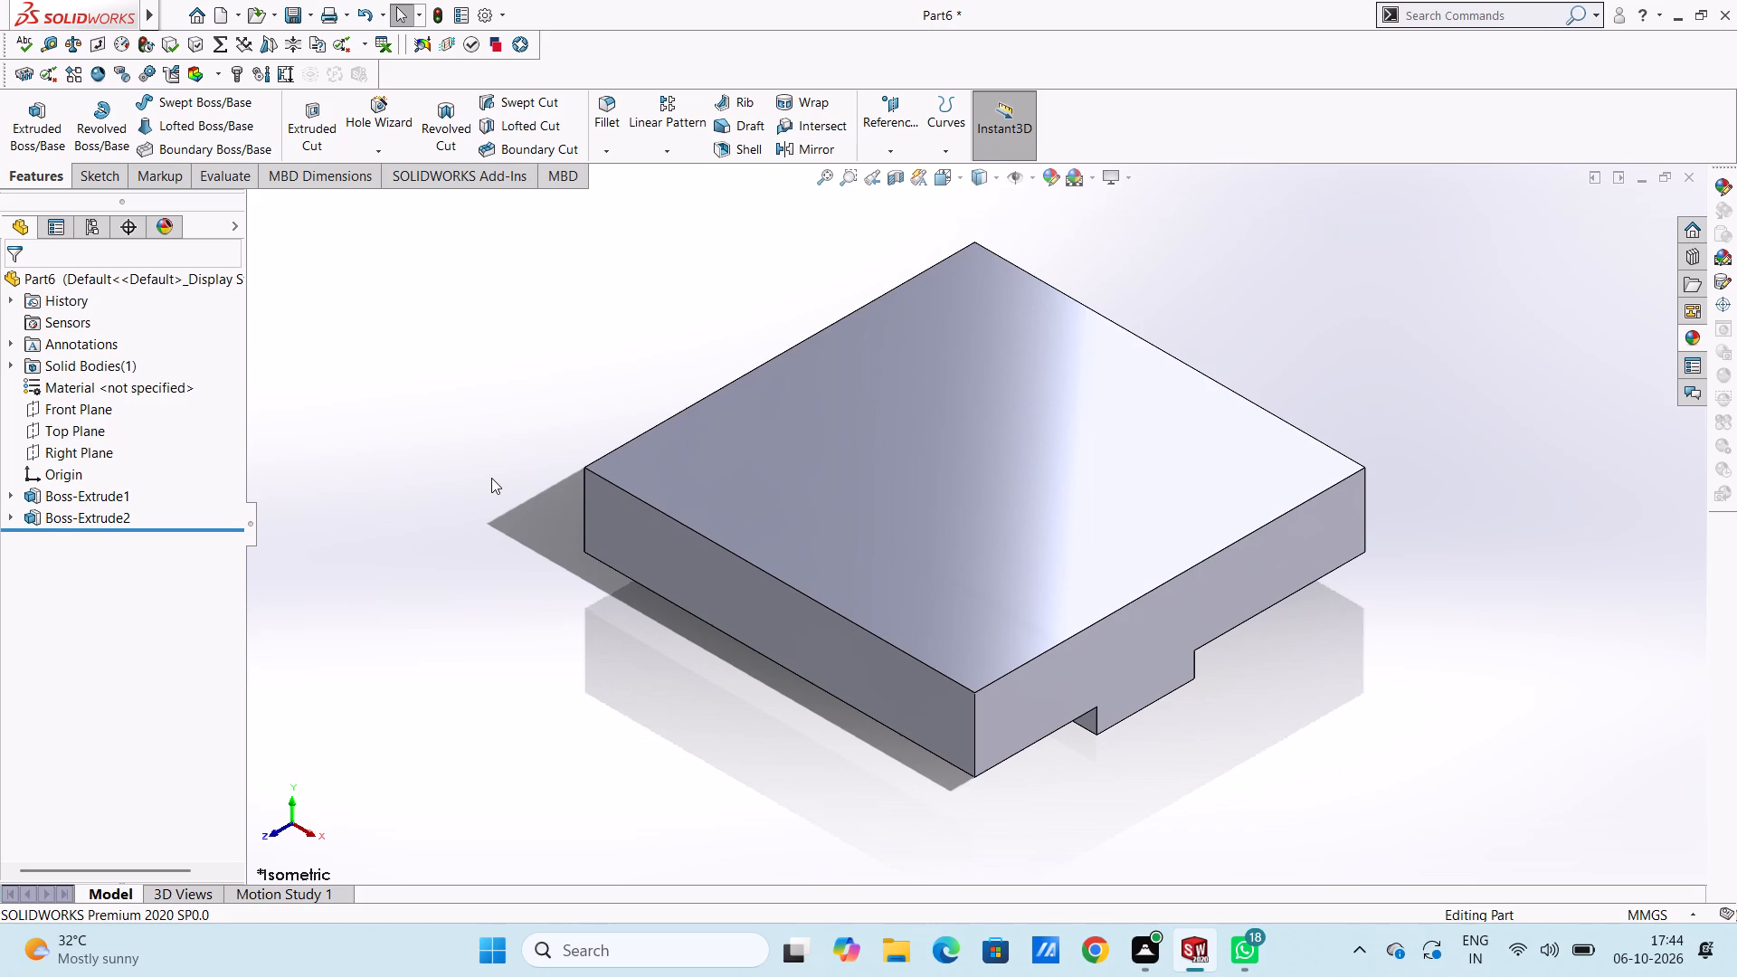
pyautogui.hotkey('ctrl', '5')
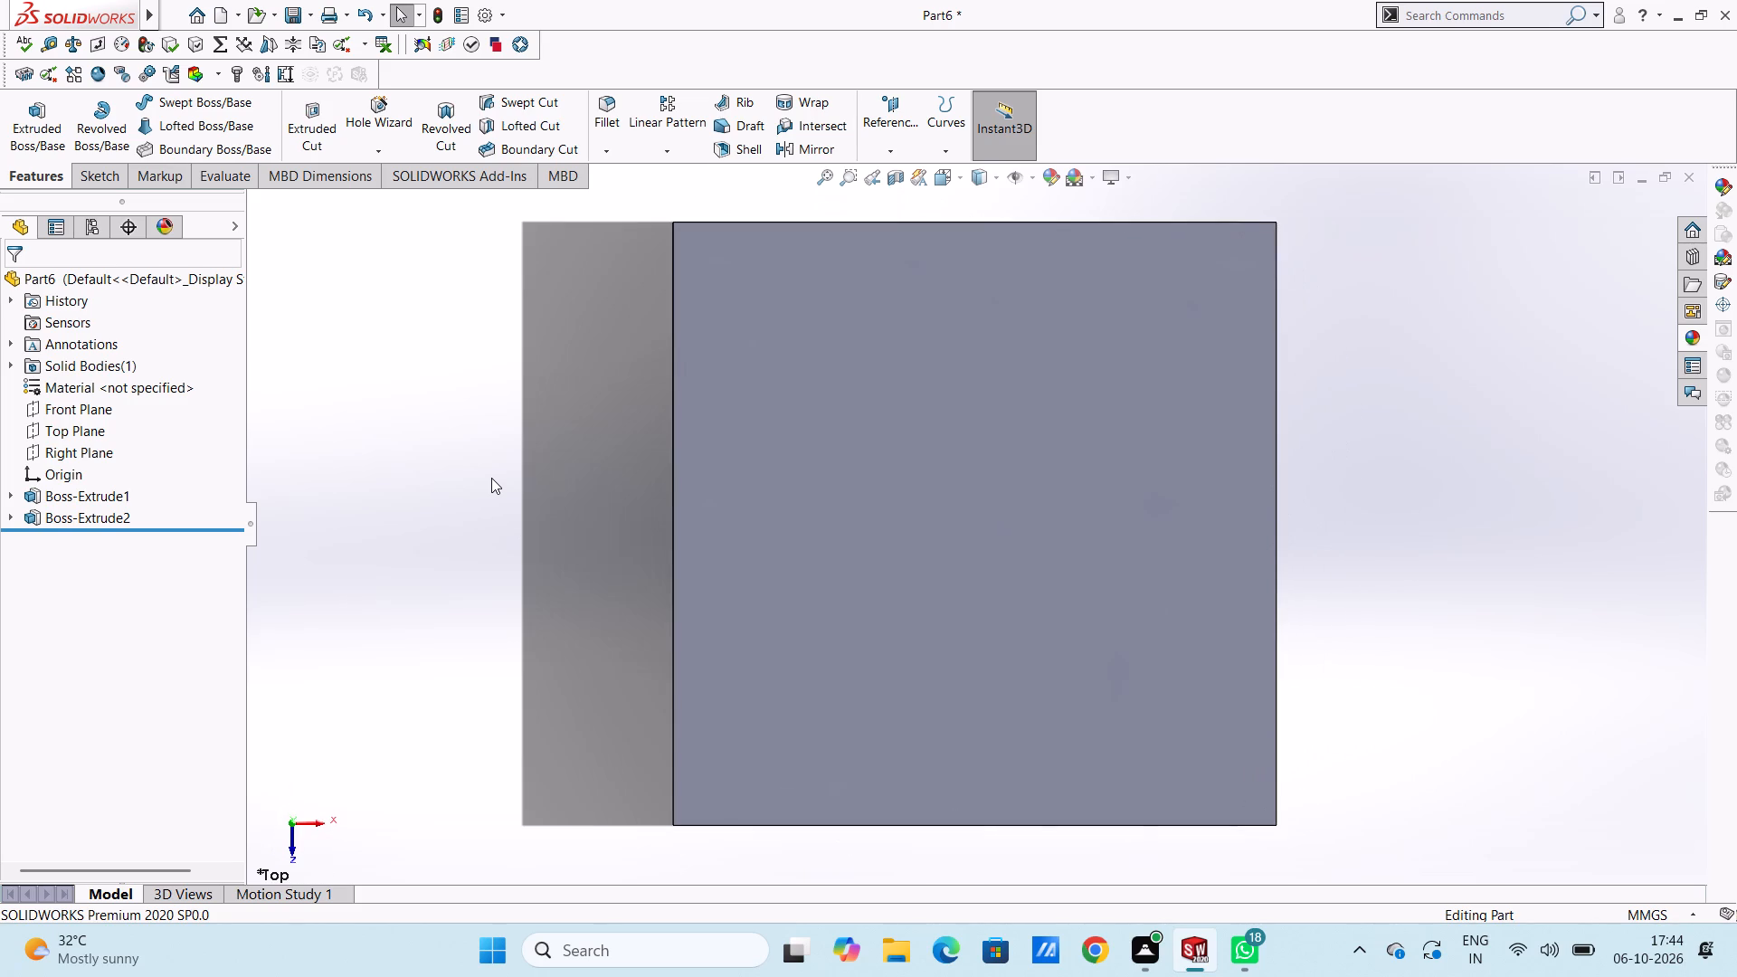
# Start a sketch on the plate's top face and draw a circle about 8.7 mm in diameter, below and right of the origin.
pyautogui.scroll(4, 893, 481)
pyautogui.scroll(-1, 1040, 567)
pyautogui.click(977, 553)
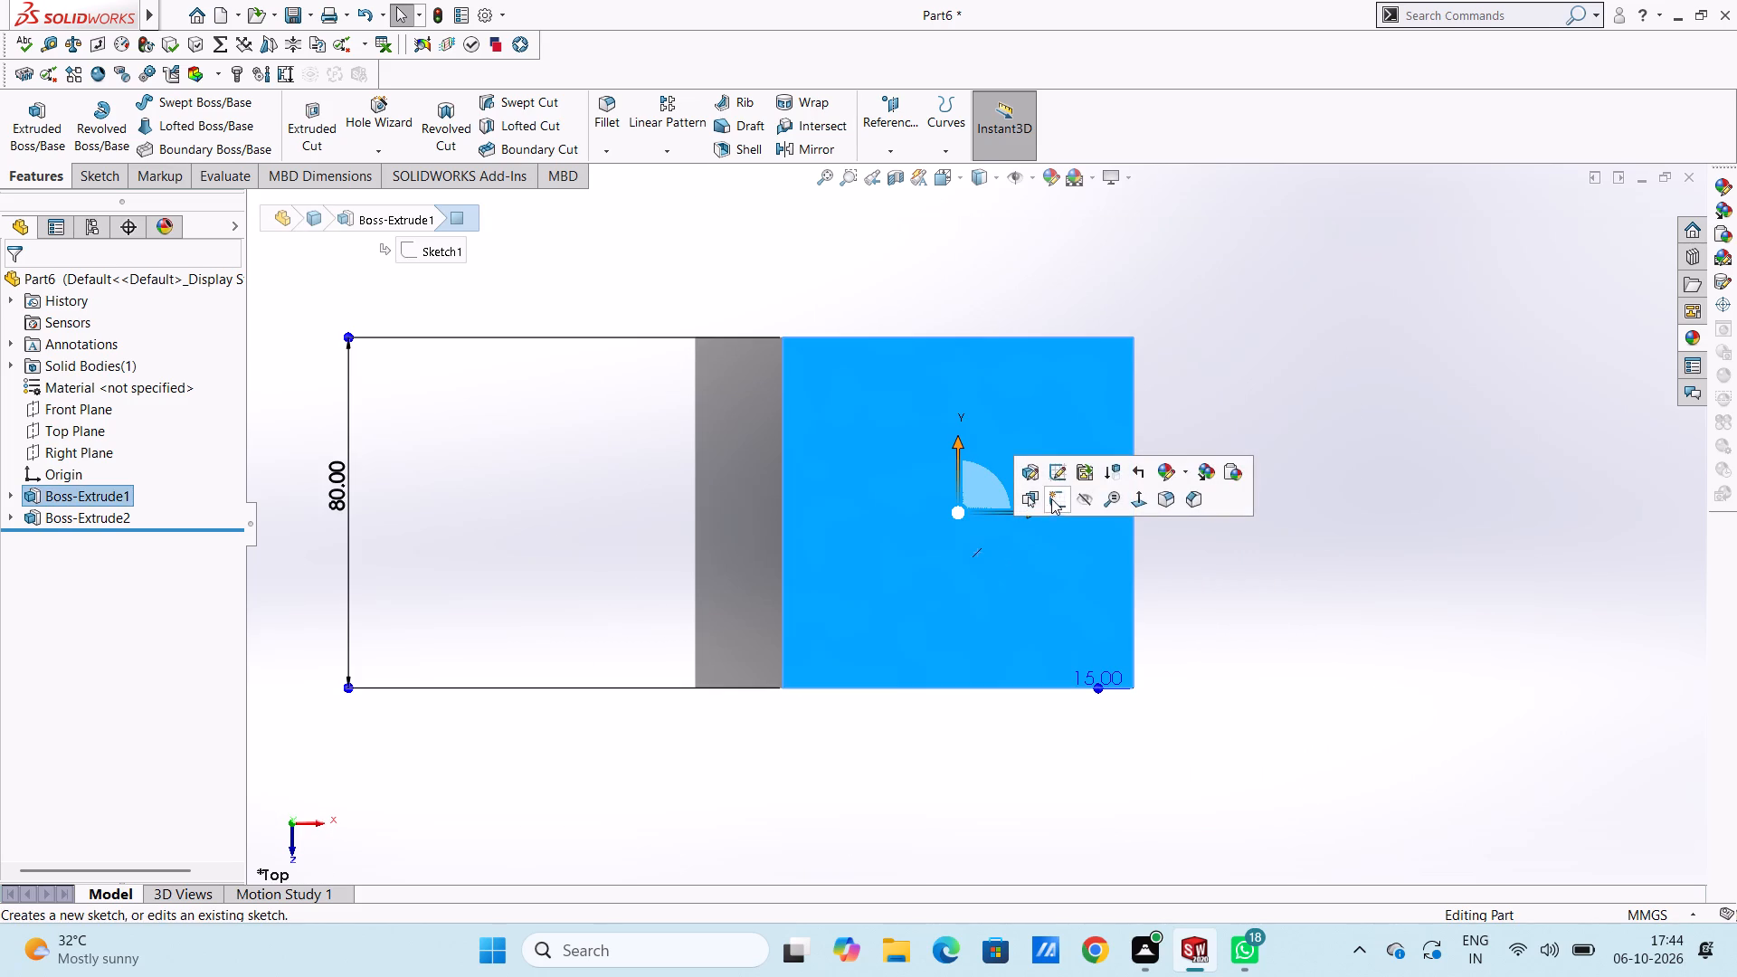
pyautogui.click(1051, 498)
pyautogui.click(1258, 479)
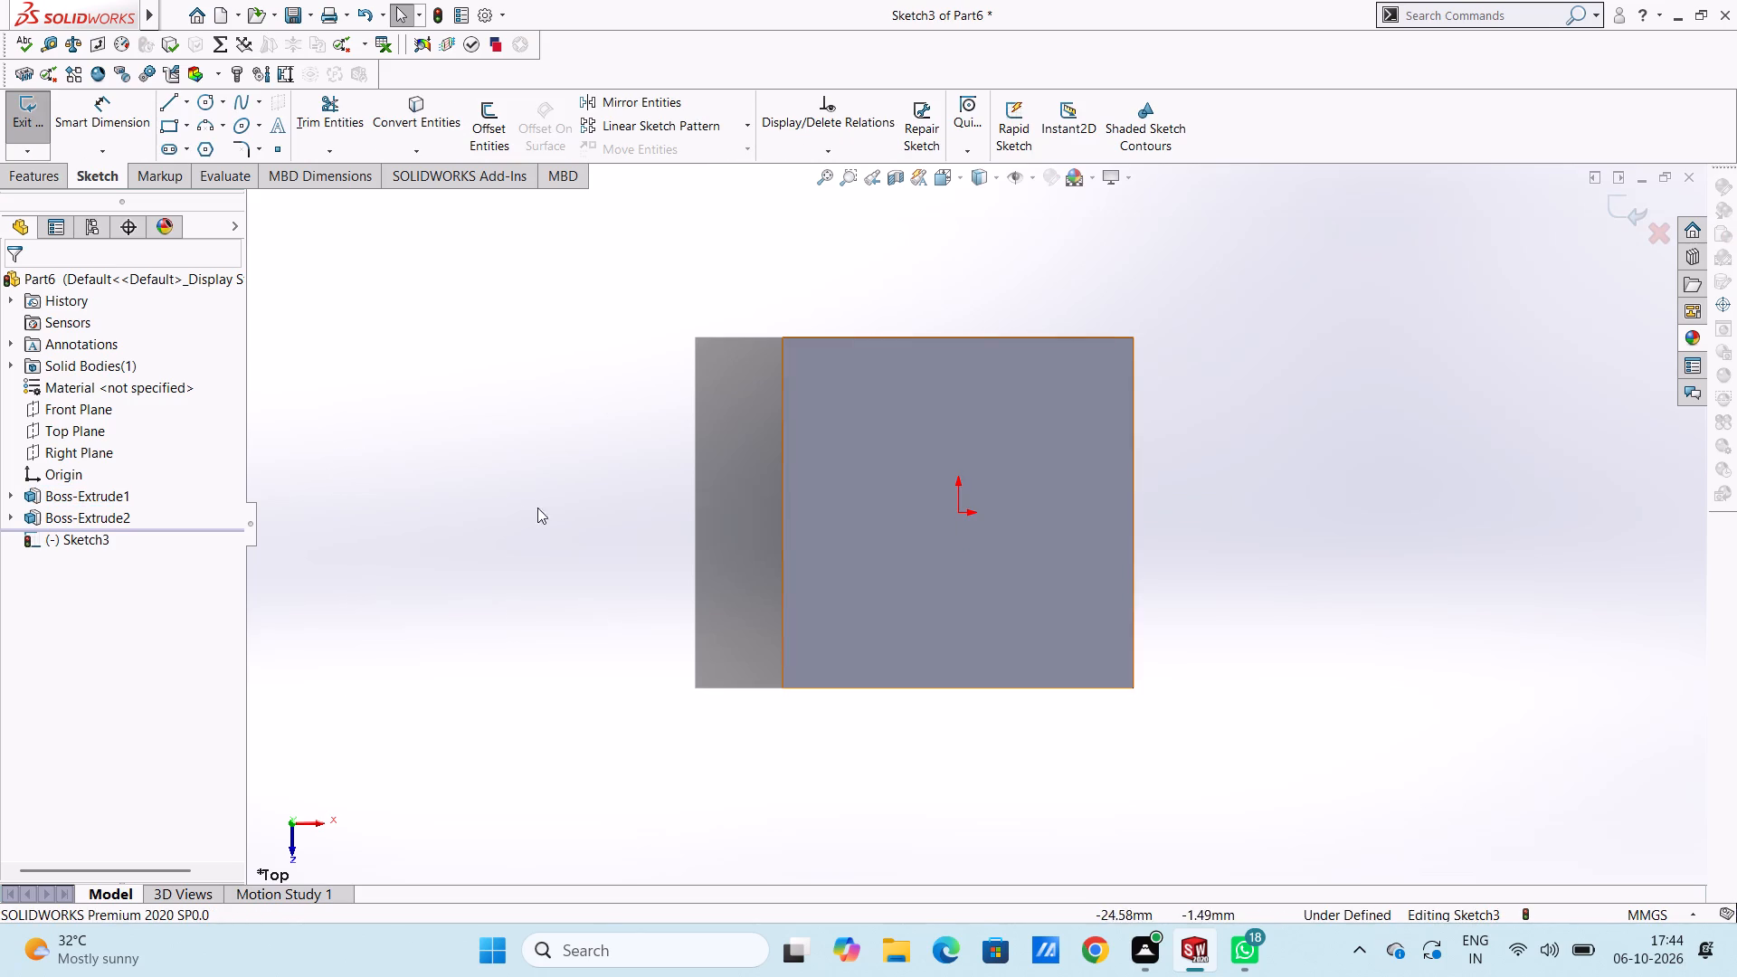
pyautogui.click(204, 97)
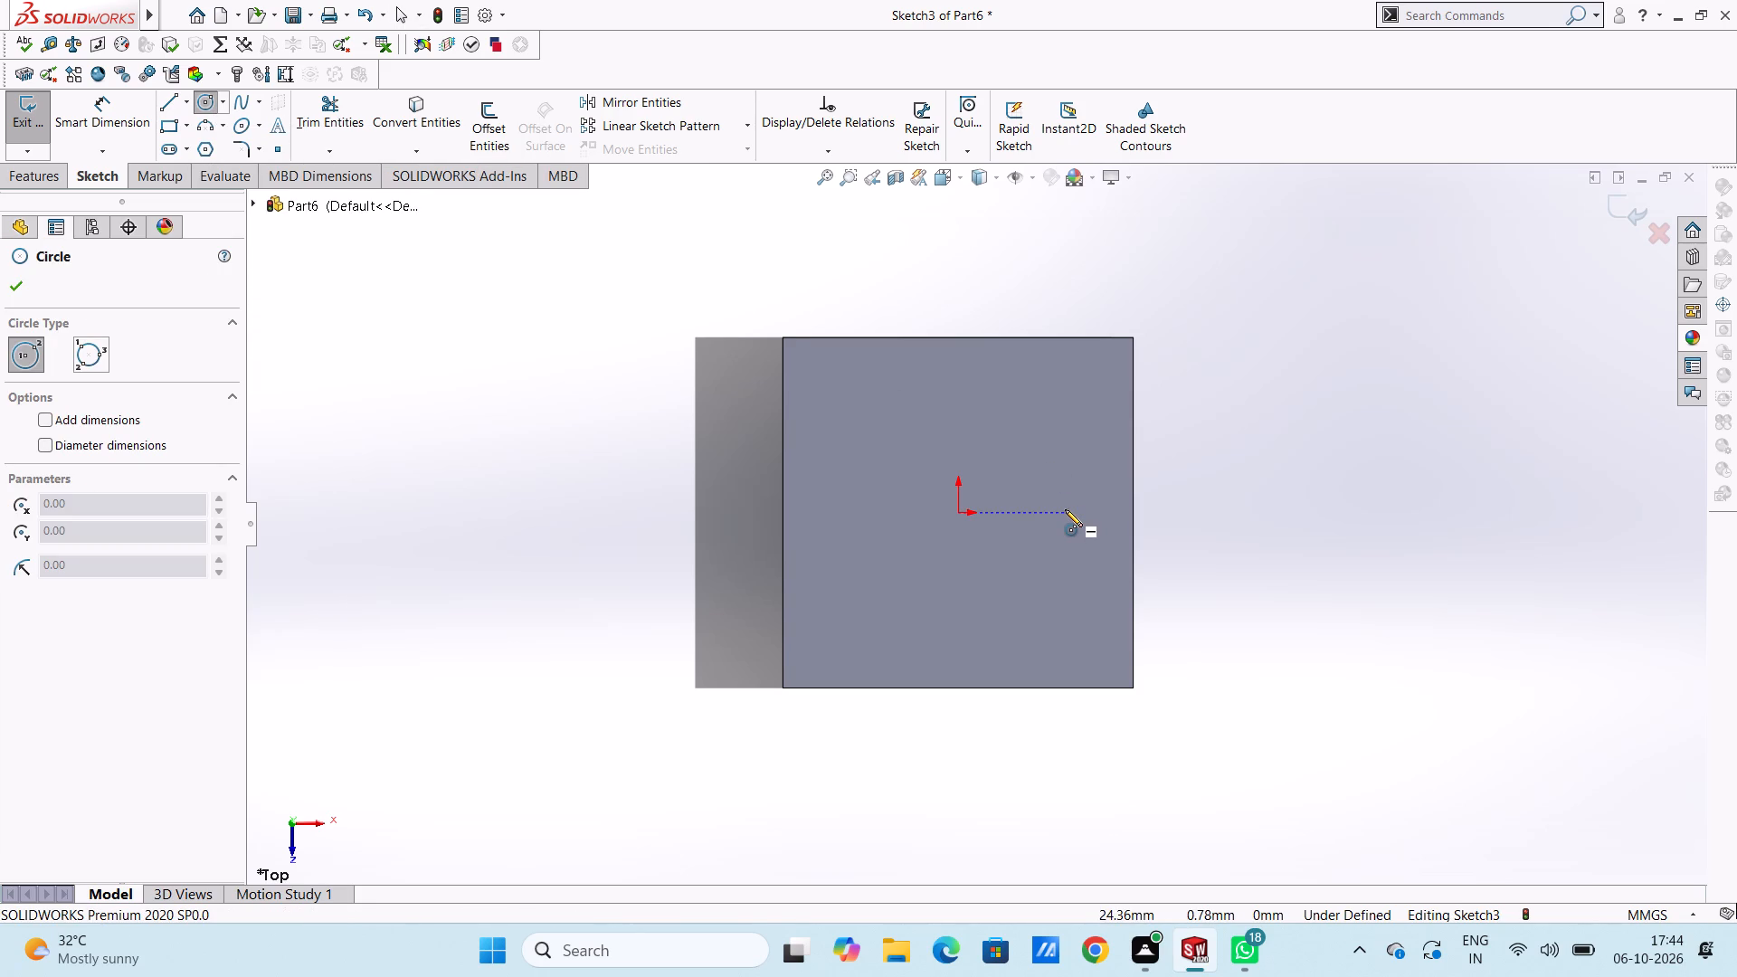
pyautogui.click(1022, 555)
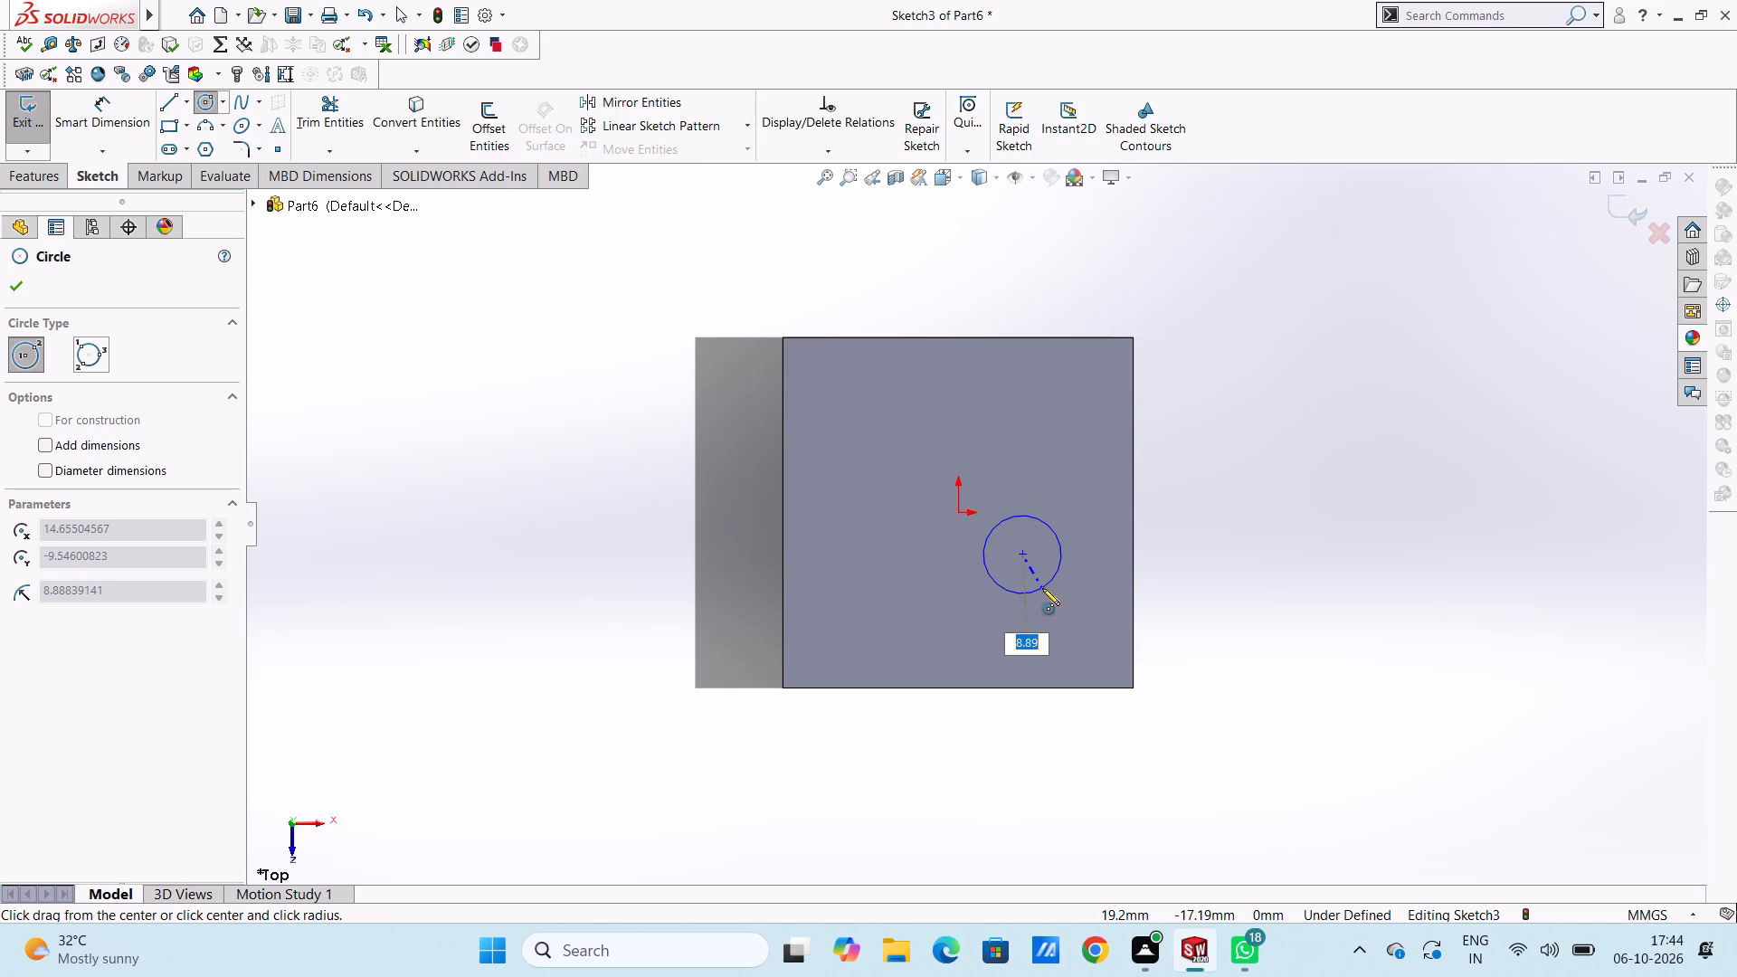
pyautogui.click(1032, 571)
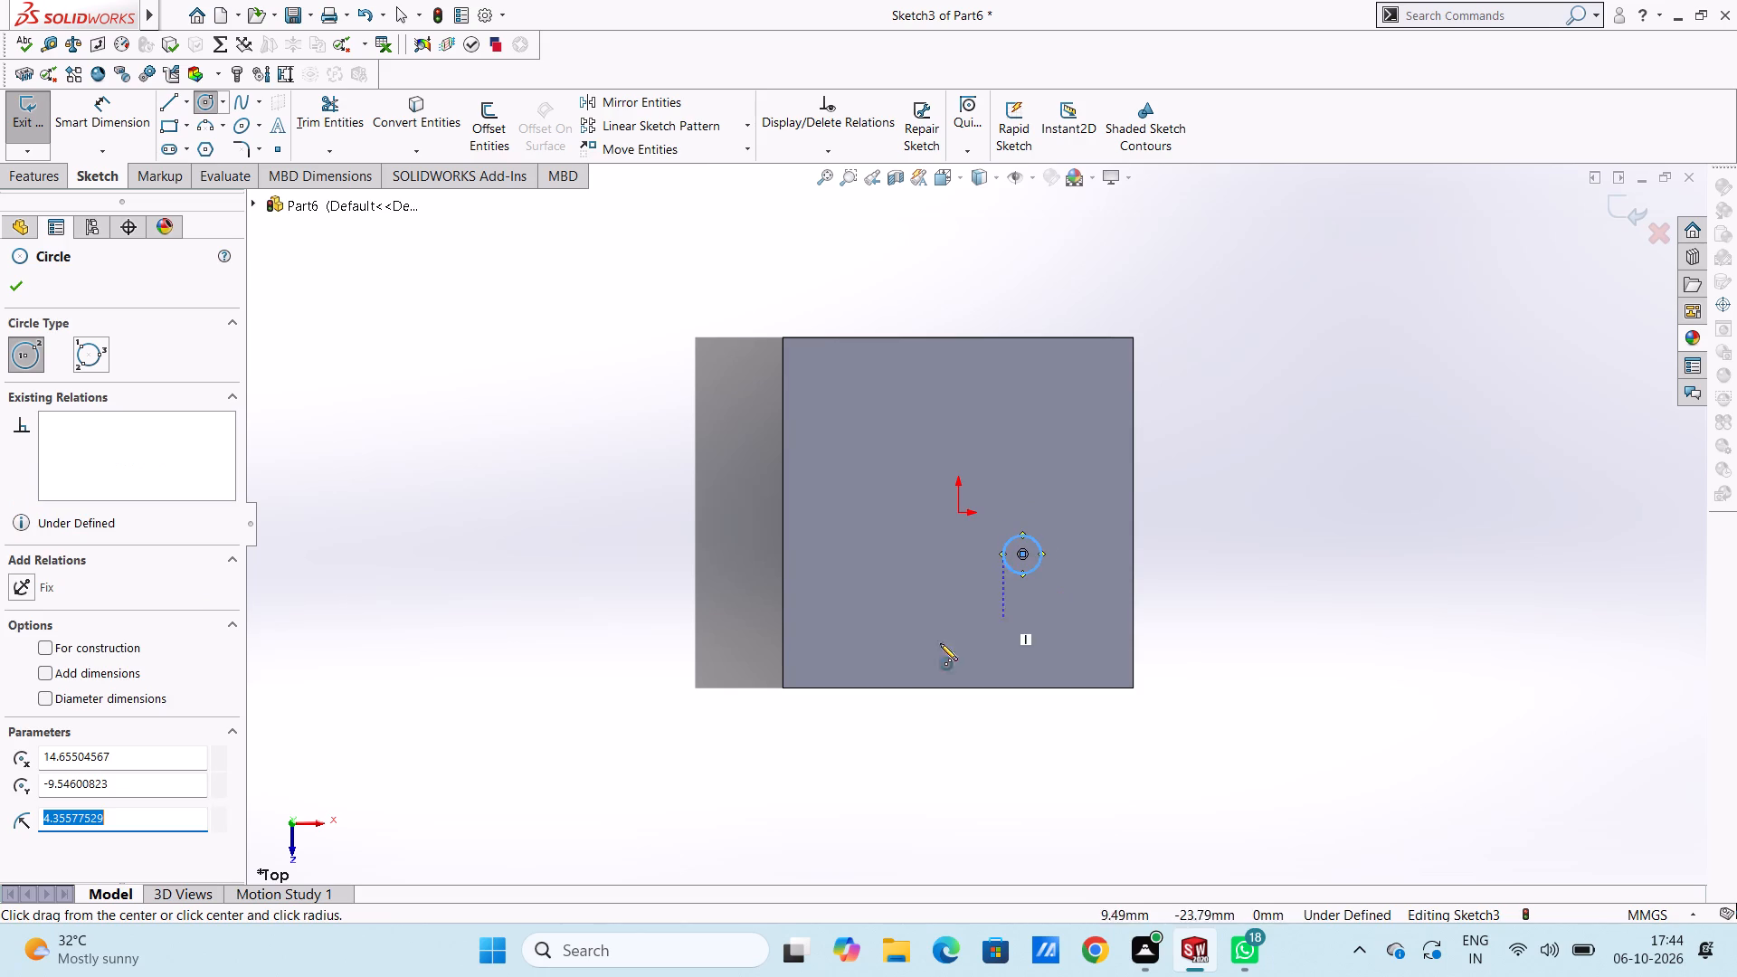
pyautogui.click(20, 290)
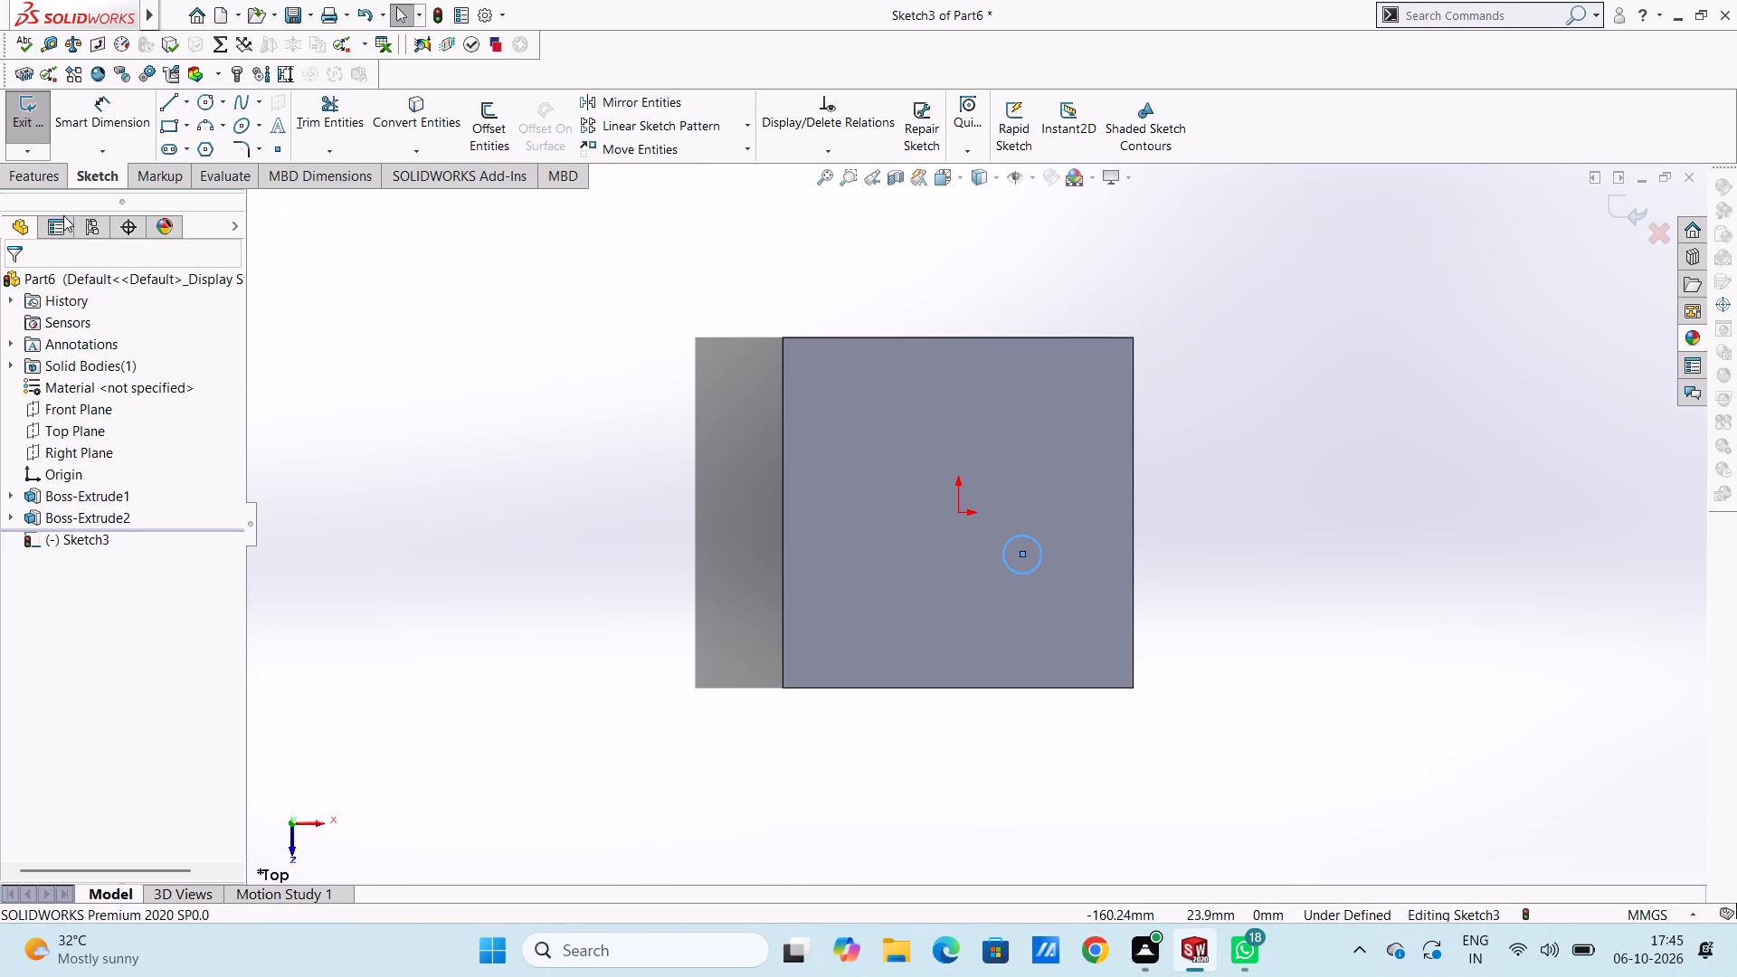
# Dimension the circle's diameter as 10 mm.
pyautogui.click(104, 122)
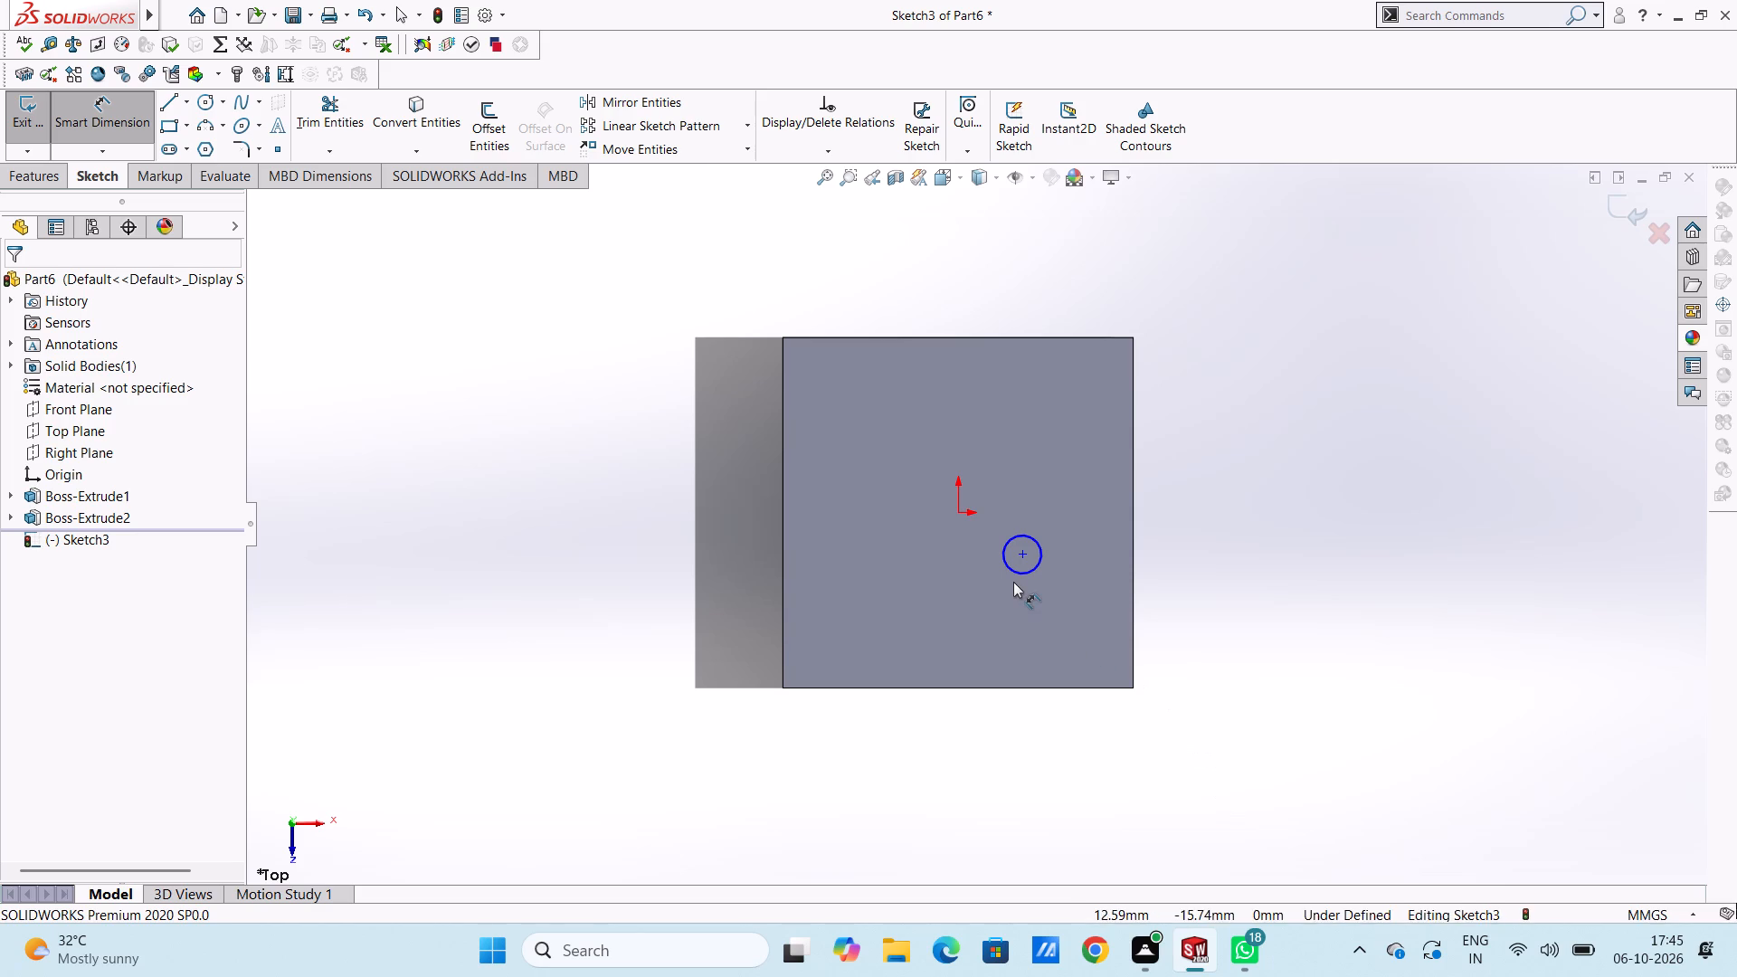
pyautogui.click(1019, 568)
pyautogui.click(836, 776)
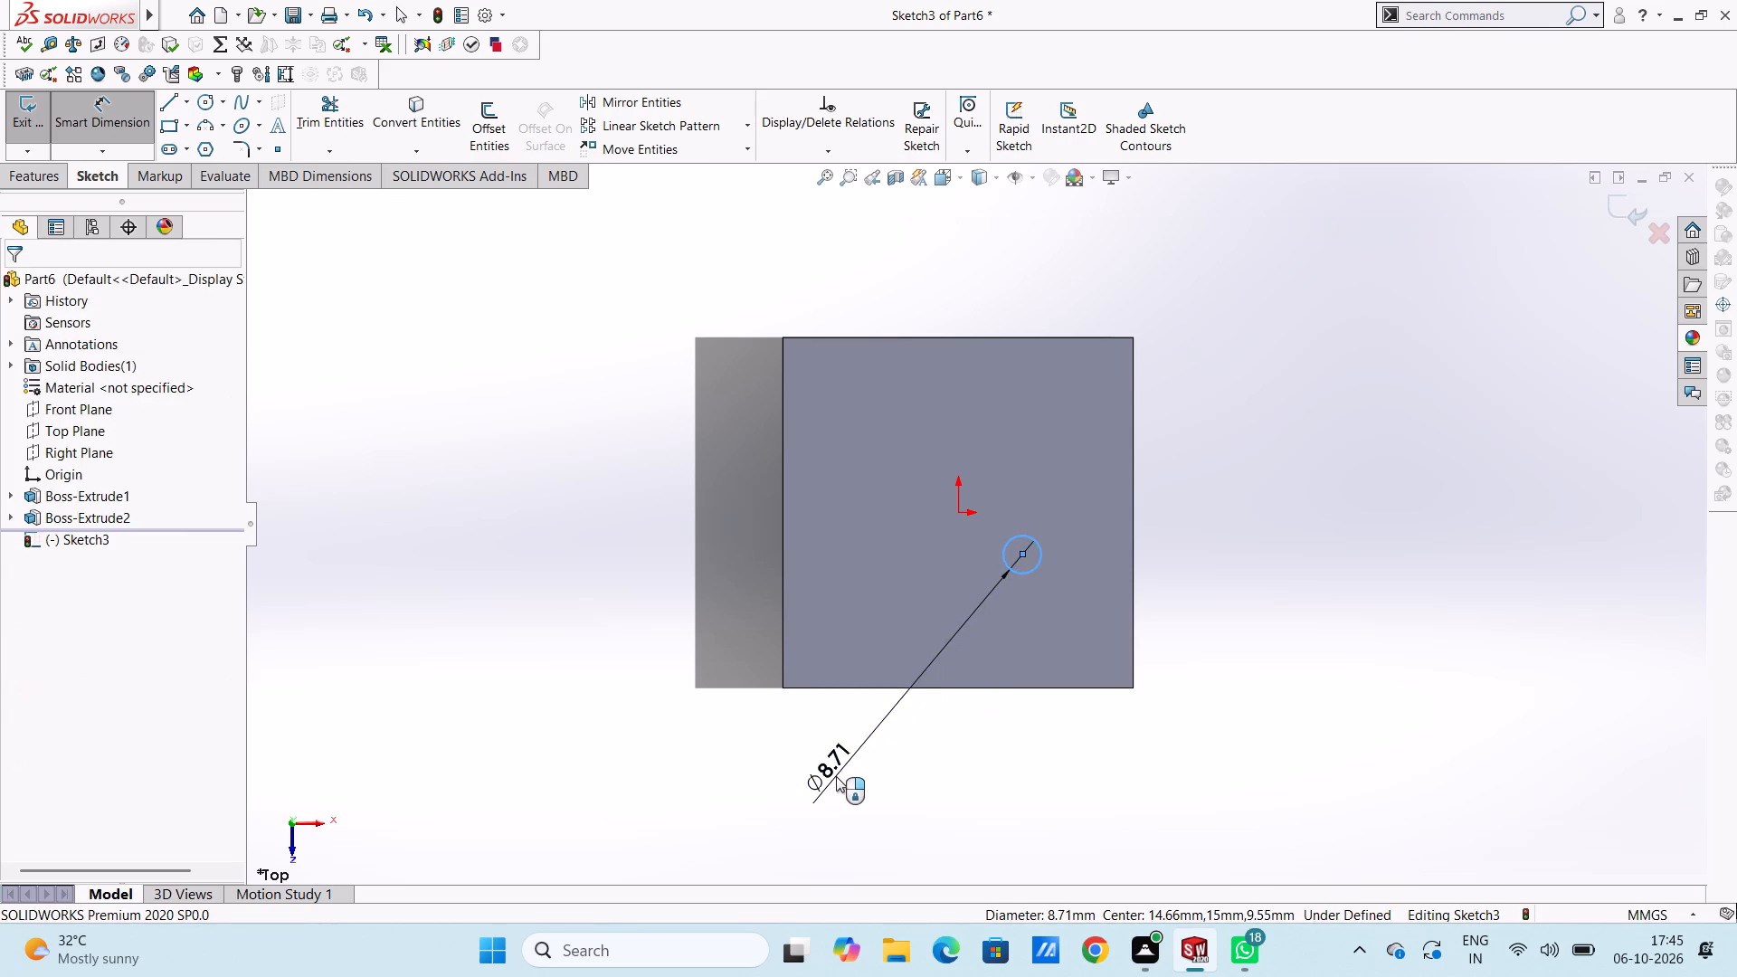
pyautogui.write('10')
pyautogui.press('Return')
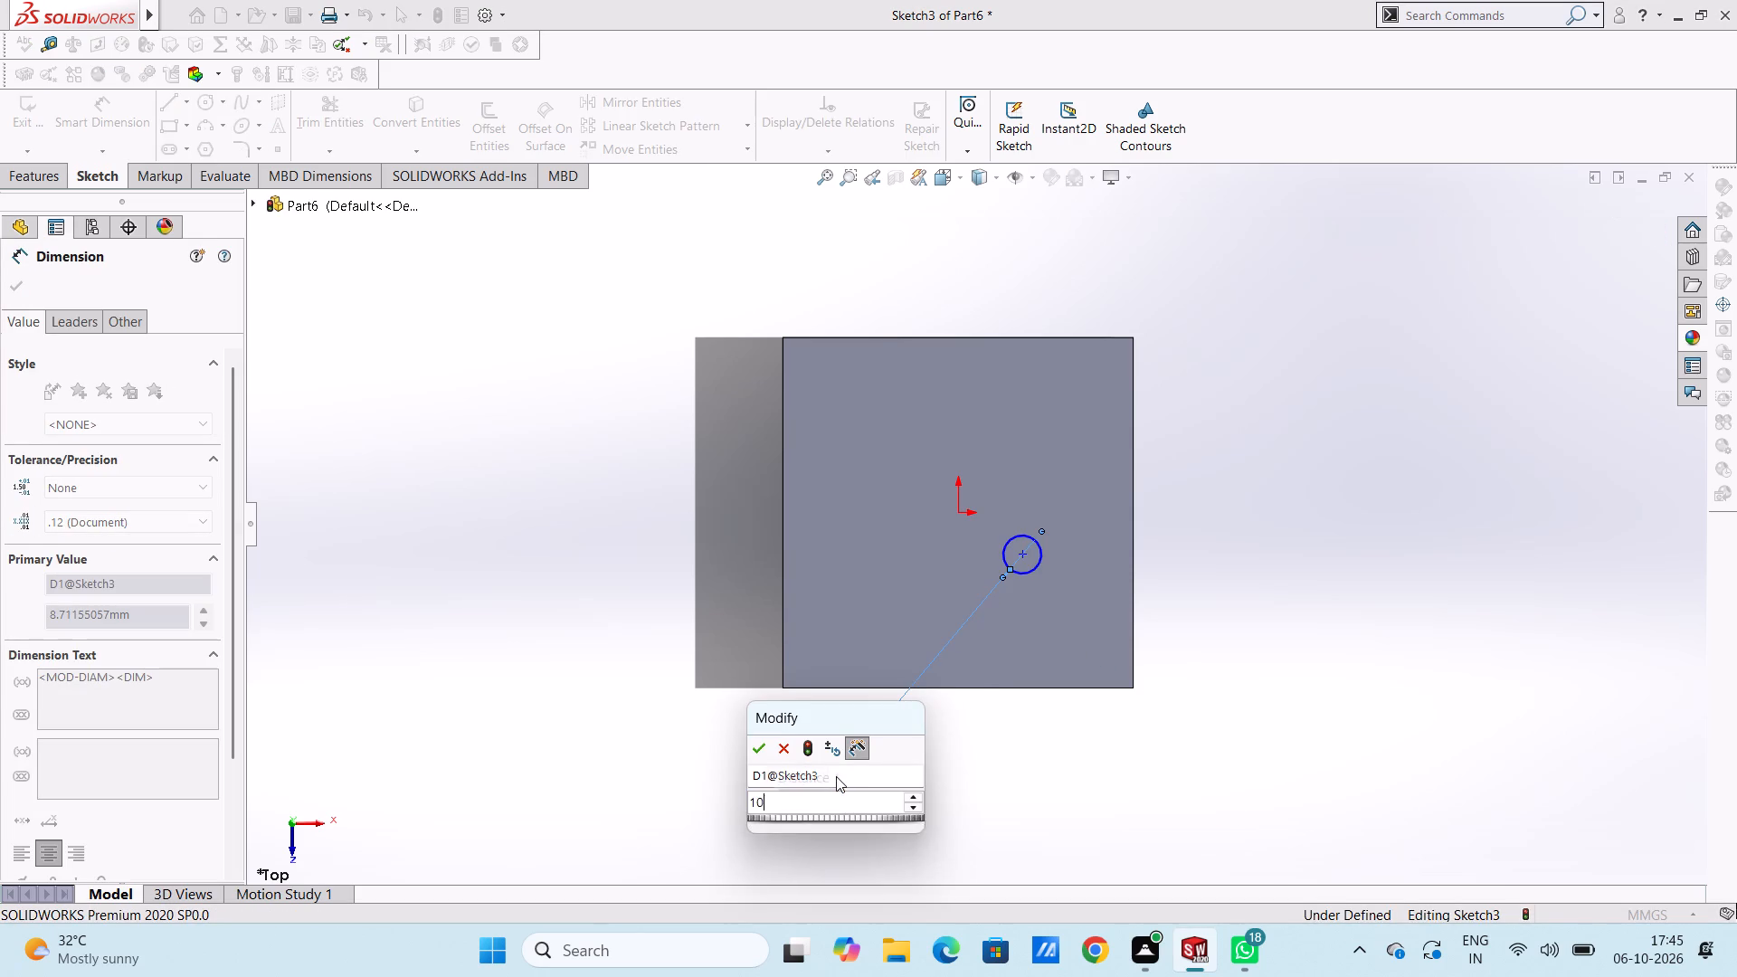
pyautogui.click(668, 644)
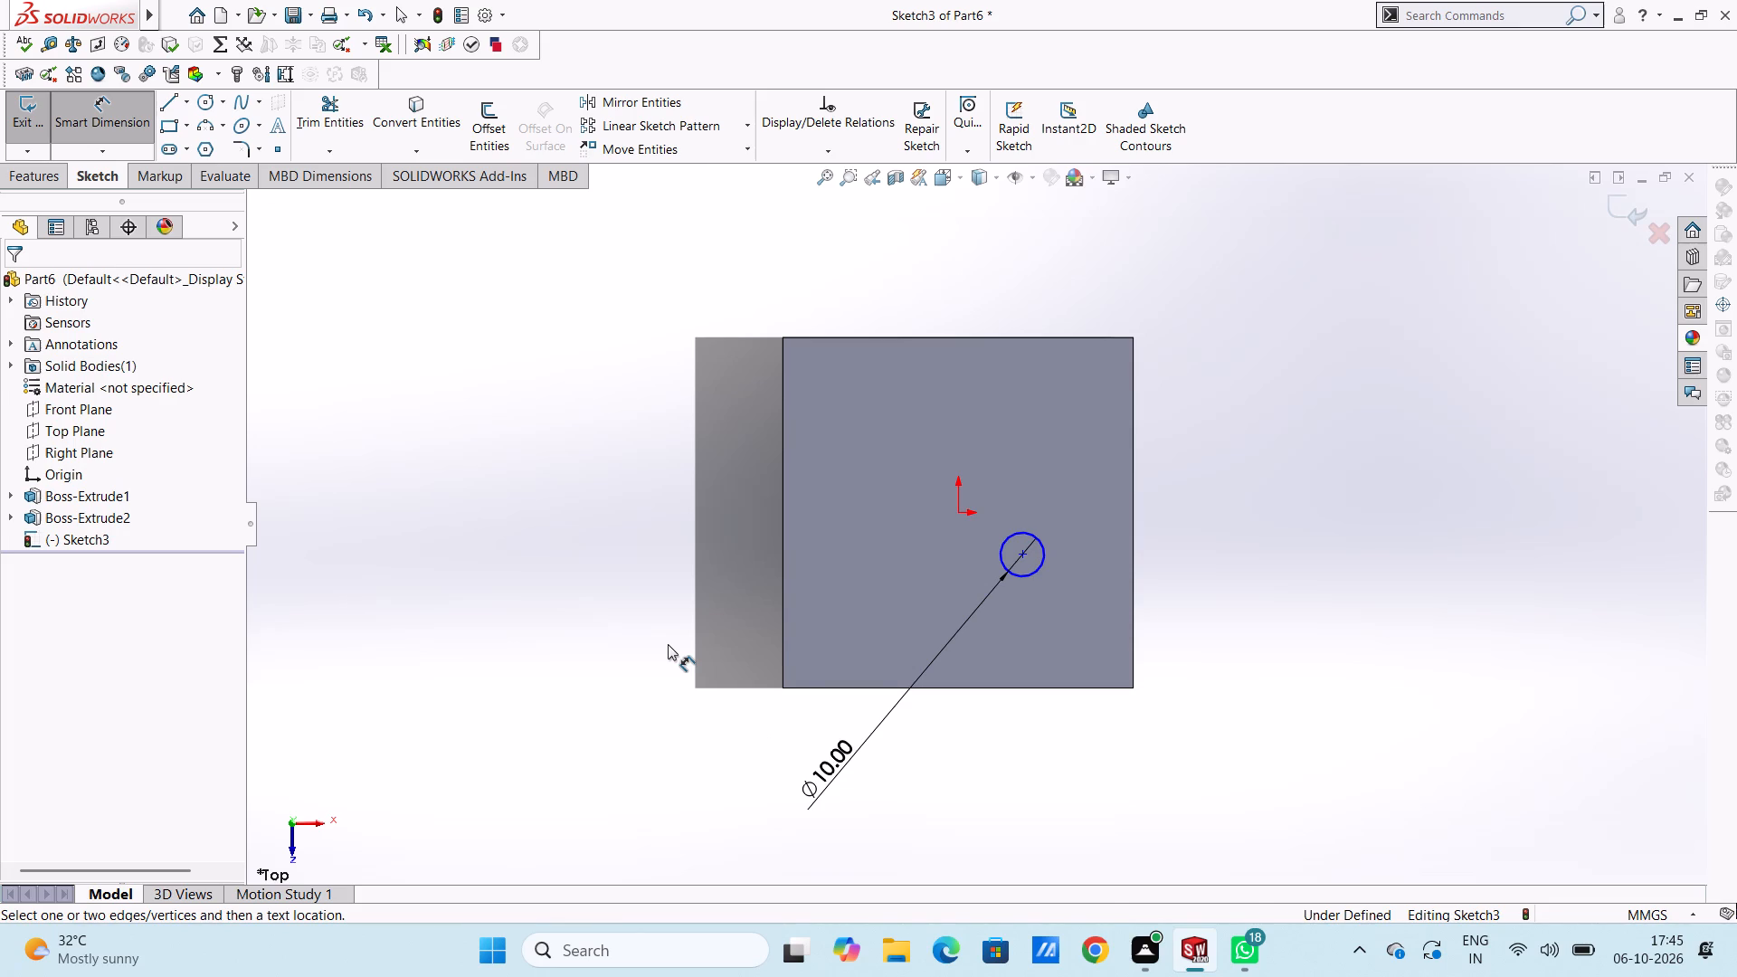
# Dimension the distance from the circle's centre to the plate's lower edge as 35 mm.
pyautogui.click(1019, 557)
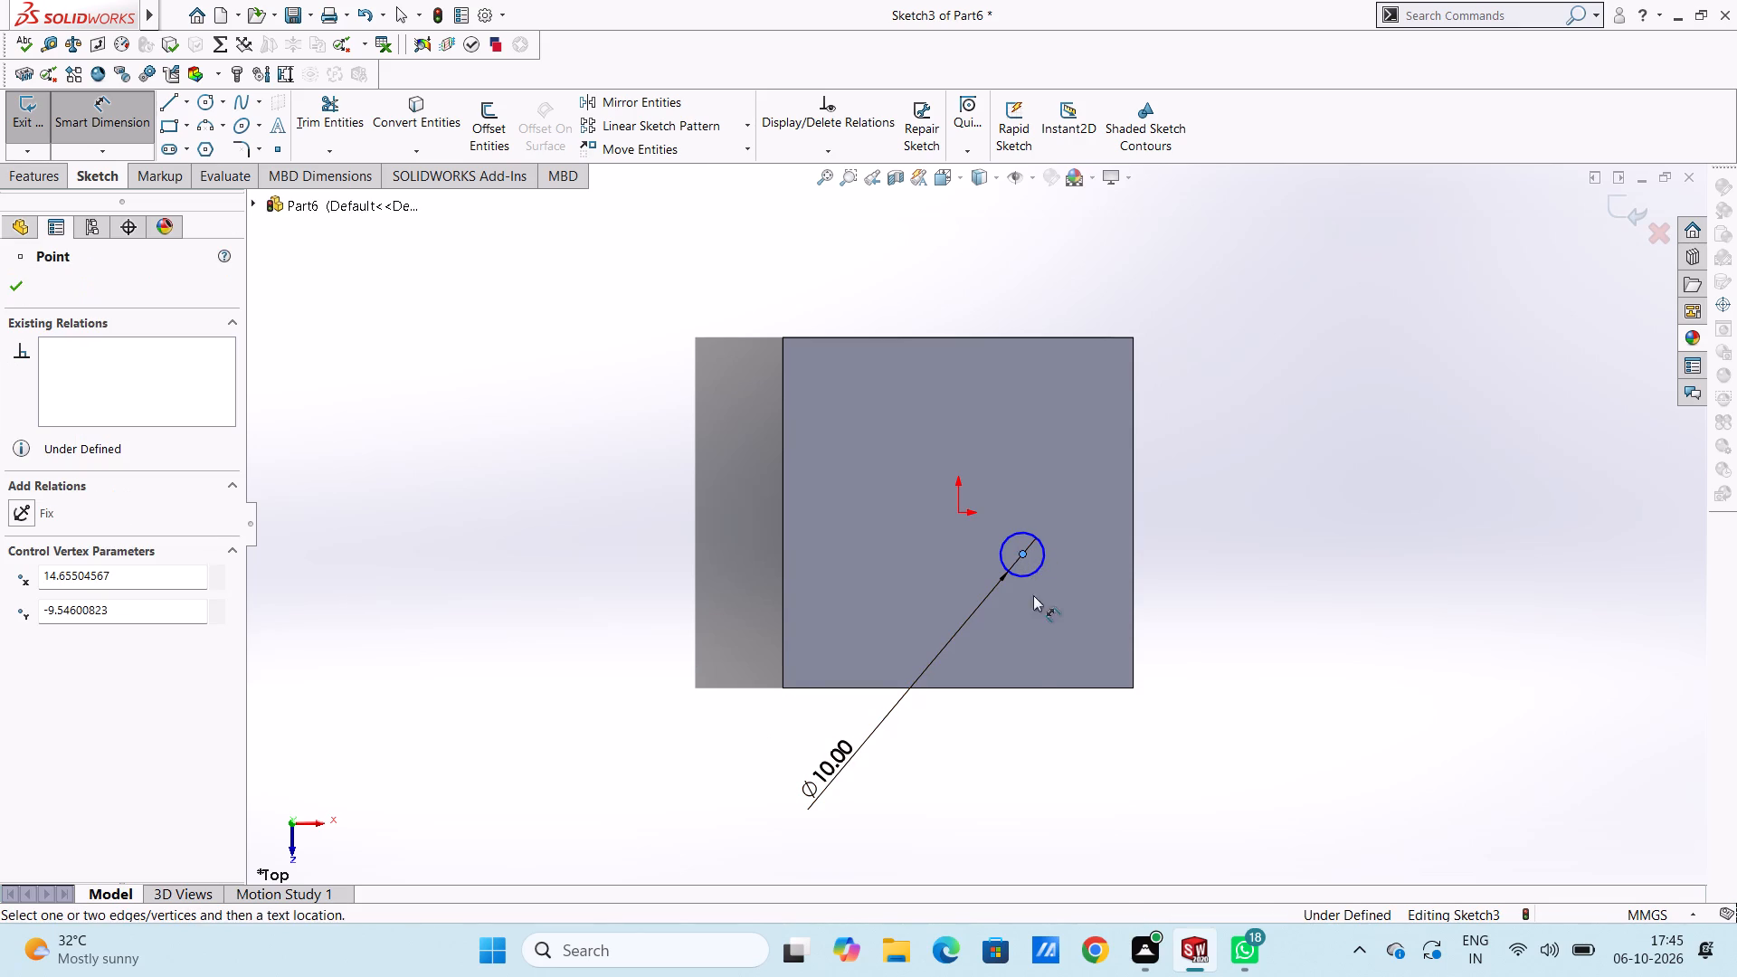
pyautogui.click(1026, 688)
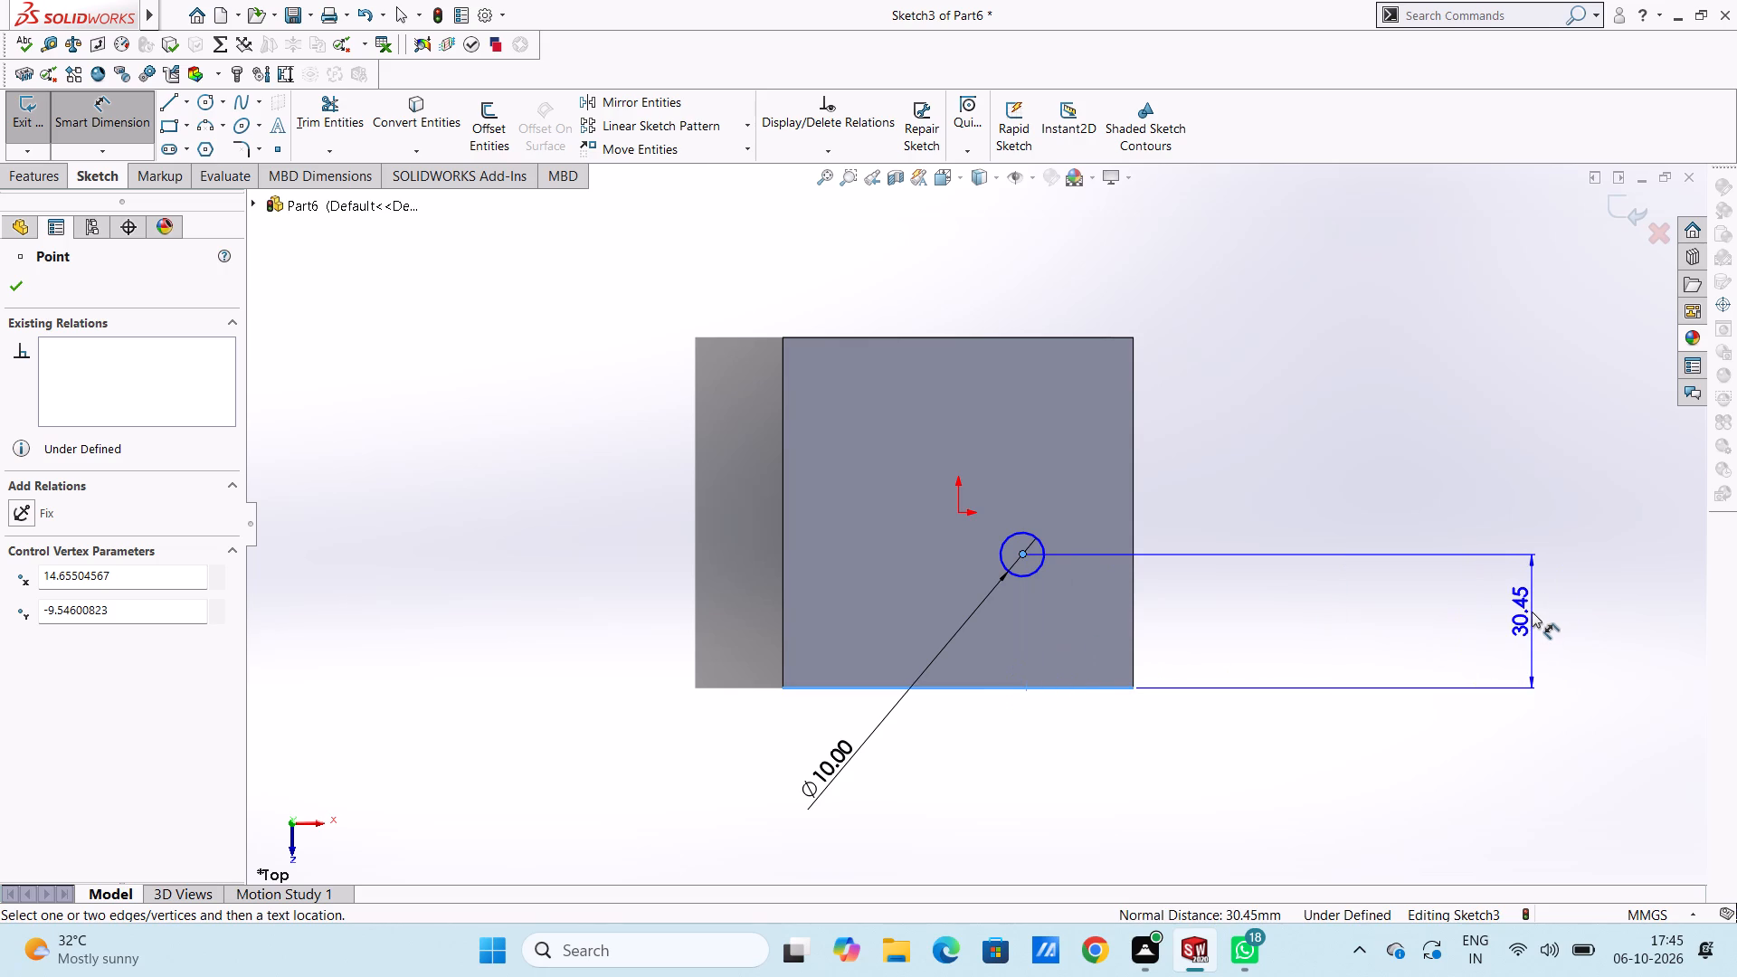
pyautogui.click(1532, 612)
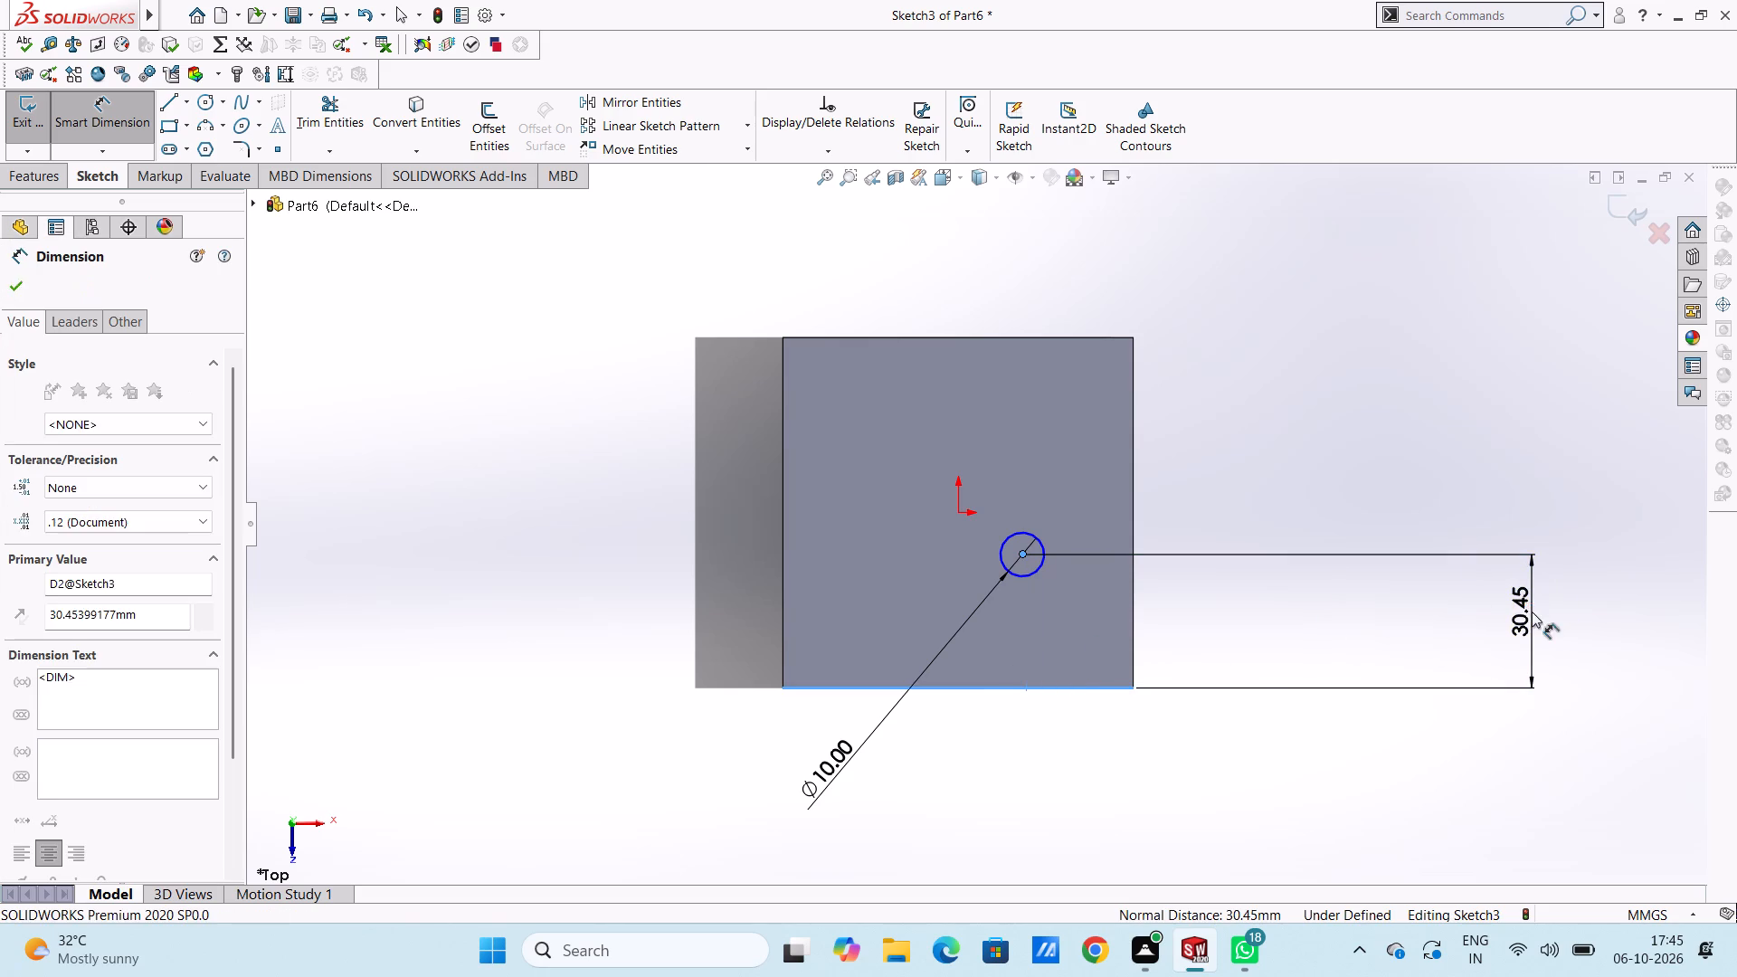
pyautogui.write('35')
pyautogui.press('Return')
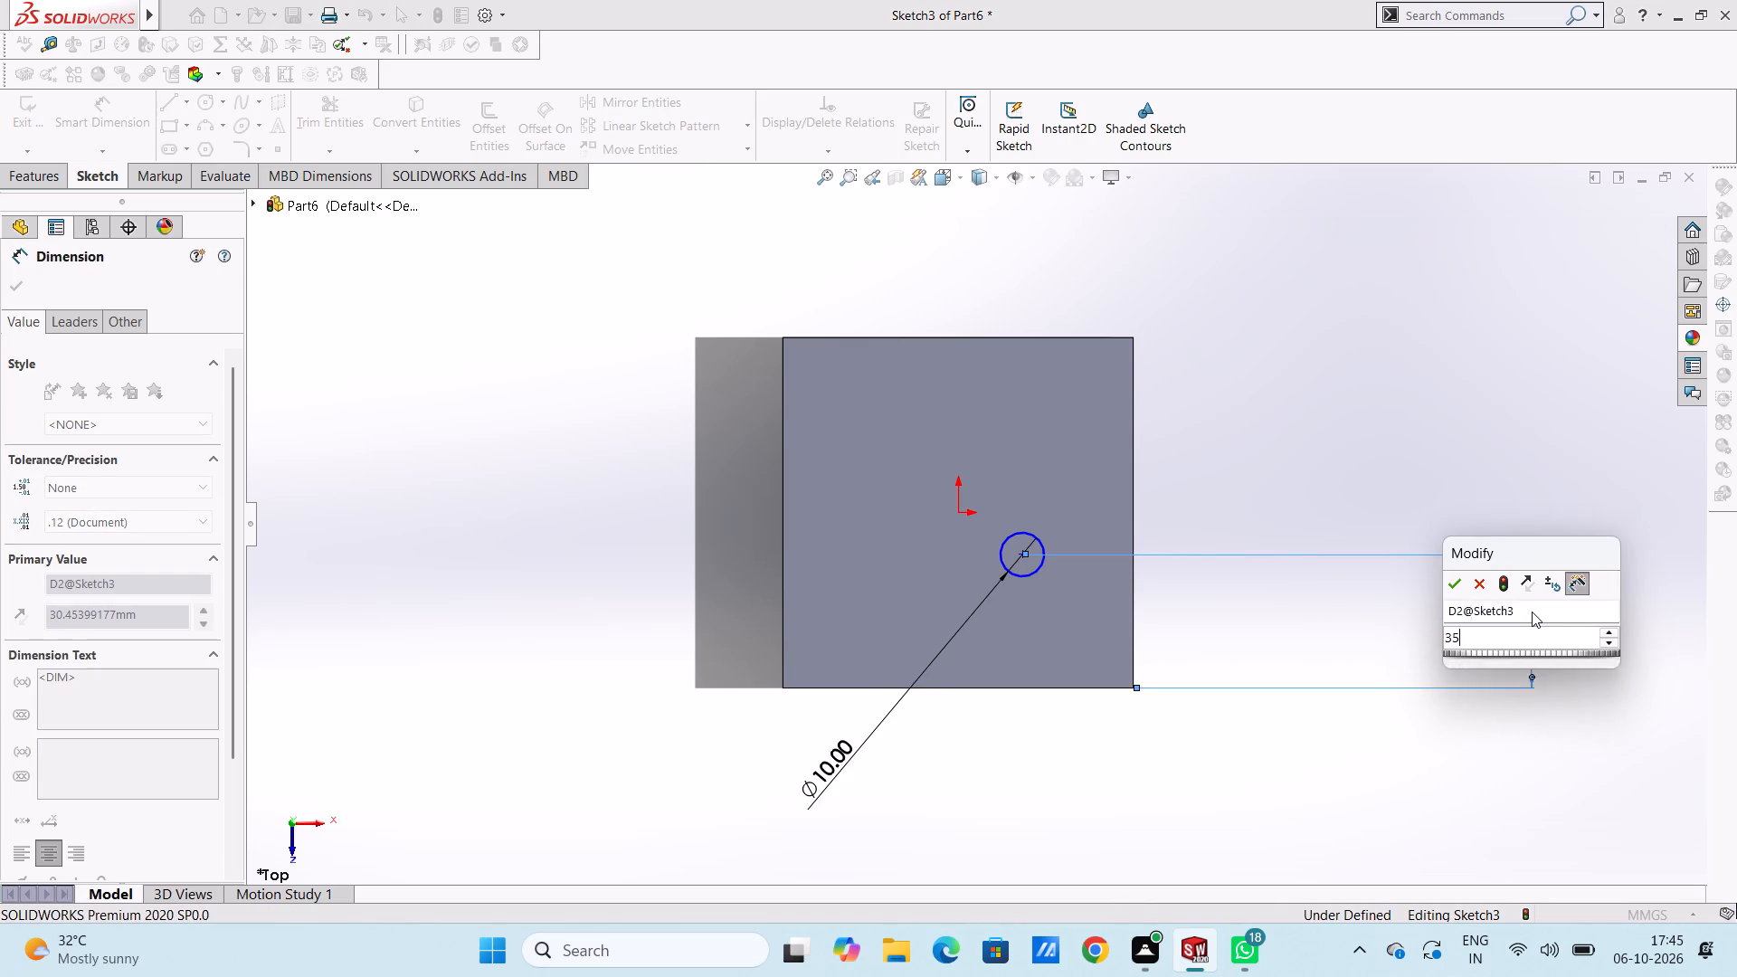
pyautogui.click(1375, 613)
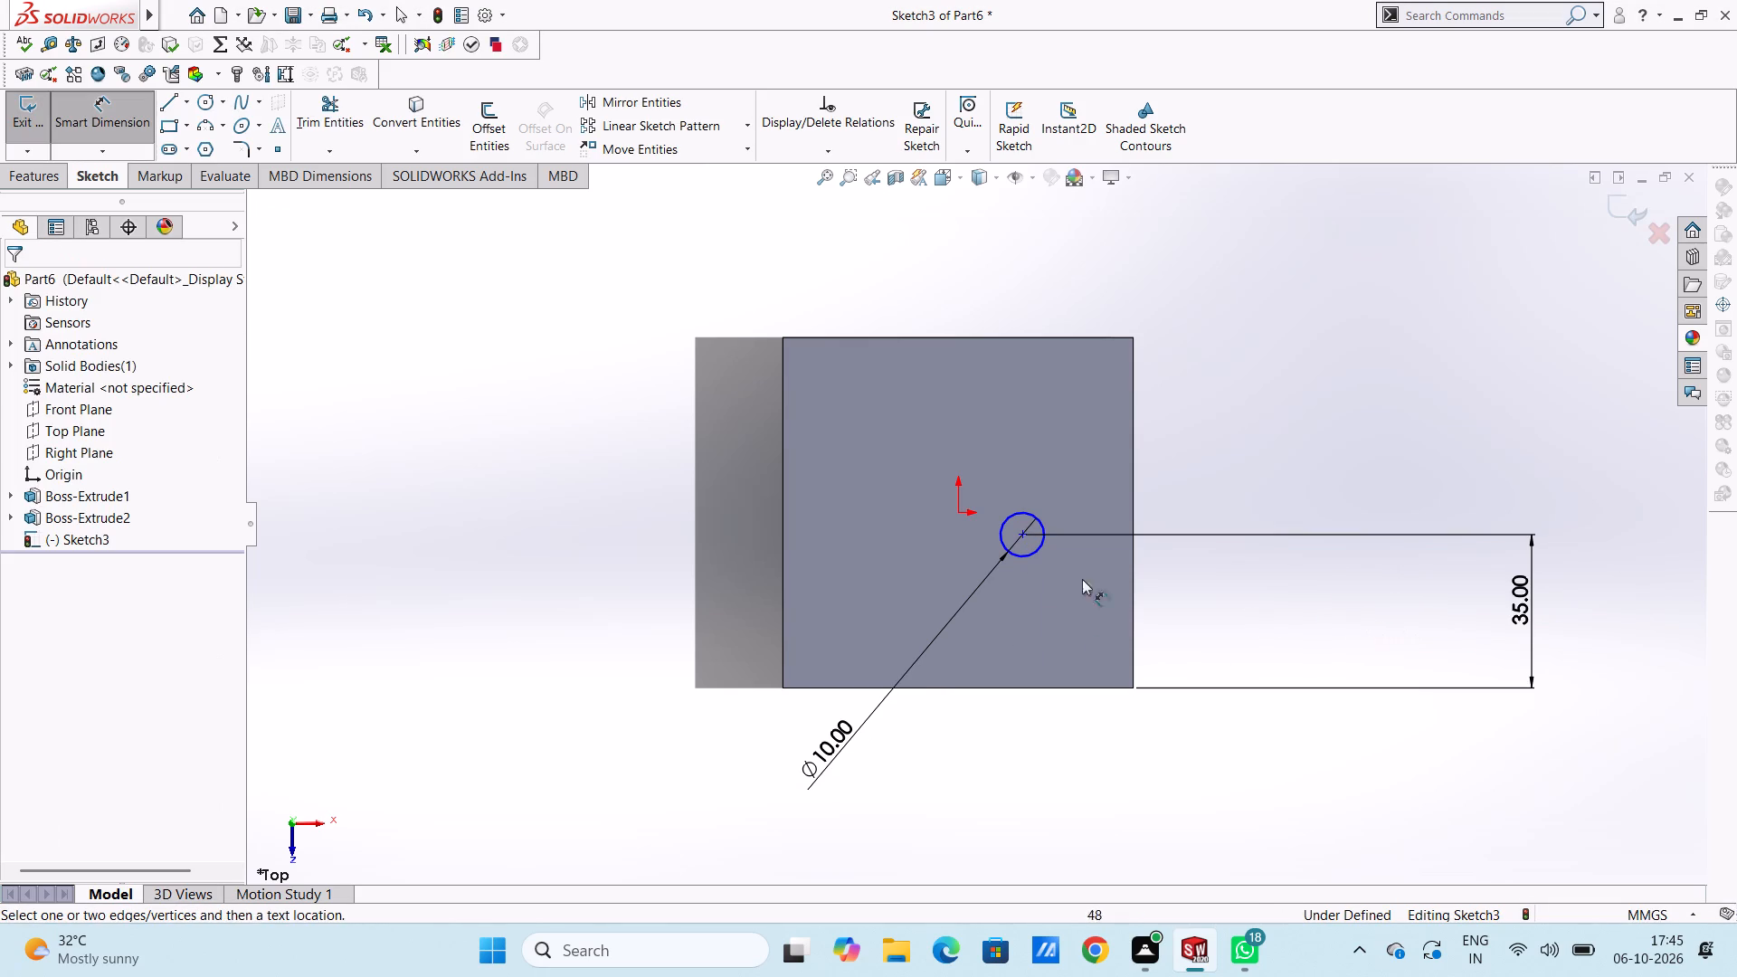
# Dimension the distance from the circle's centre to the plate's right edge as 25 mm.
pyautogui.click(1026, 537)
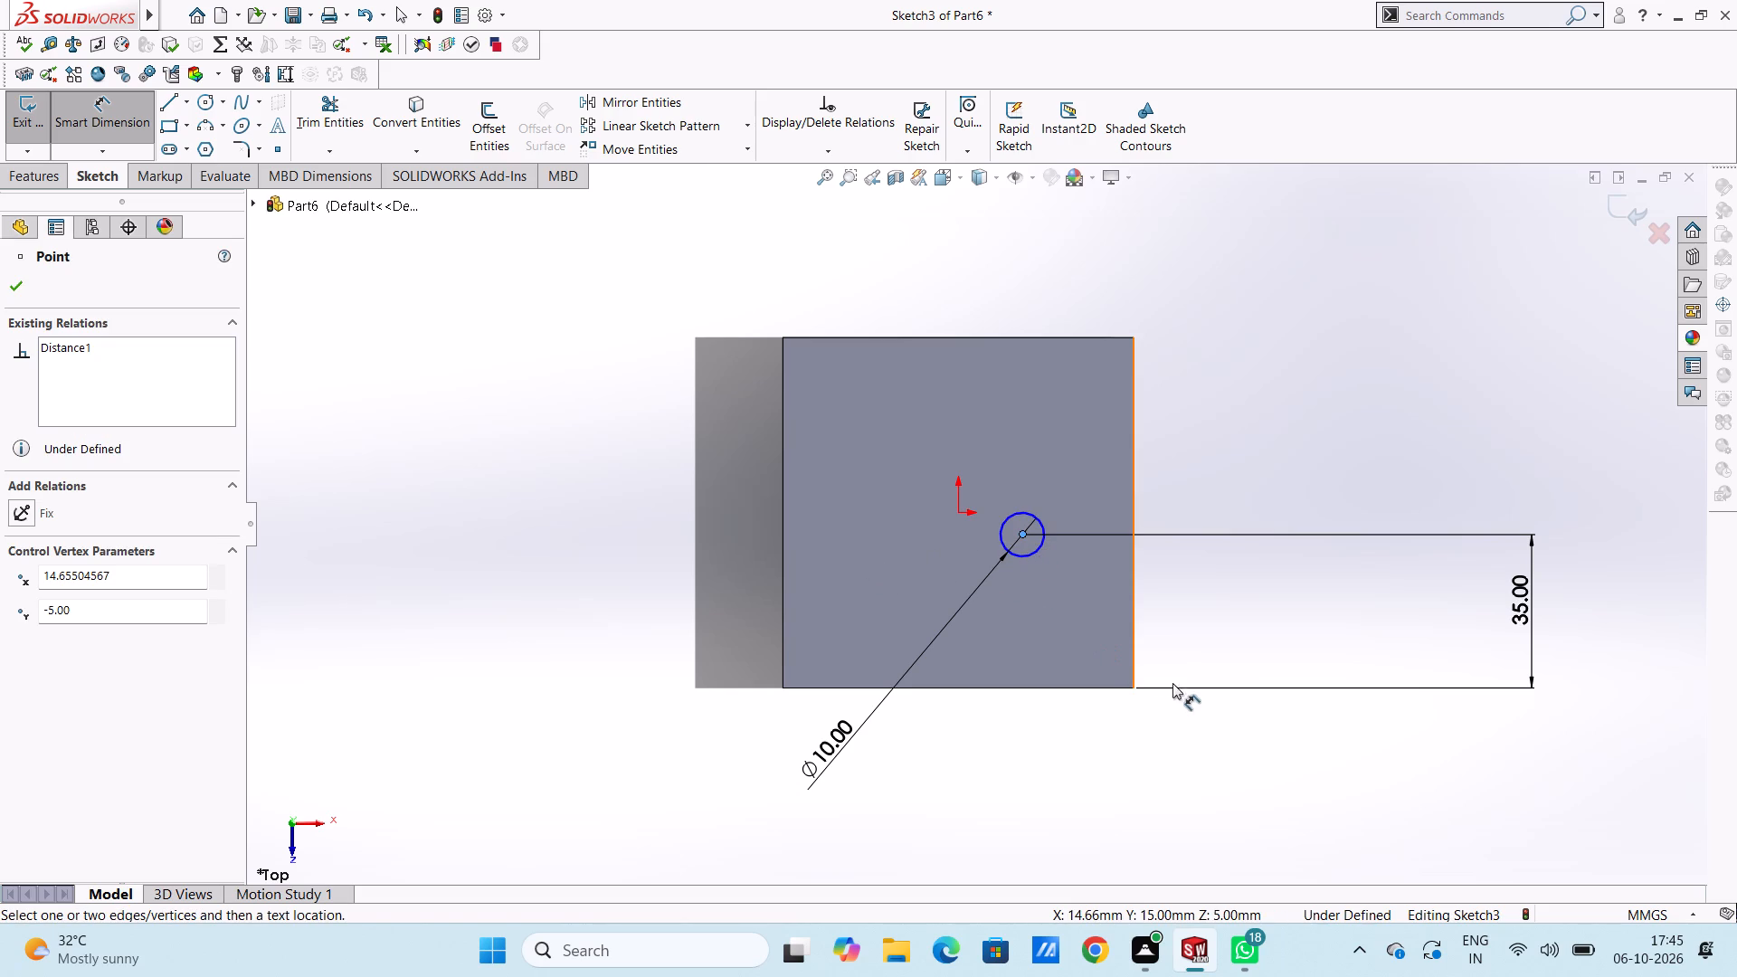
pyautogui.moveTo(1134, 623); pyautogui.dragTo(1129, 612)
pyautogui.click(1070, 237)
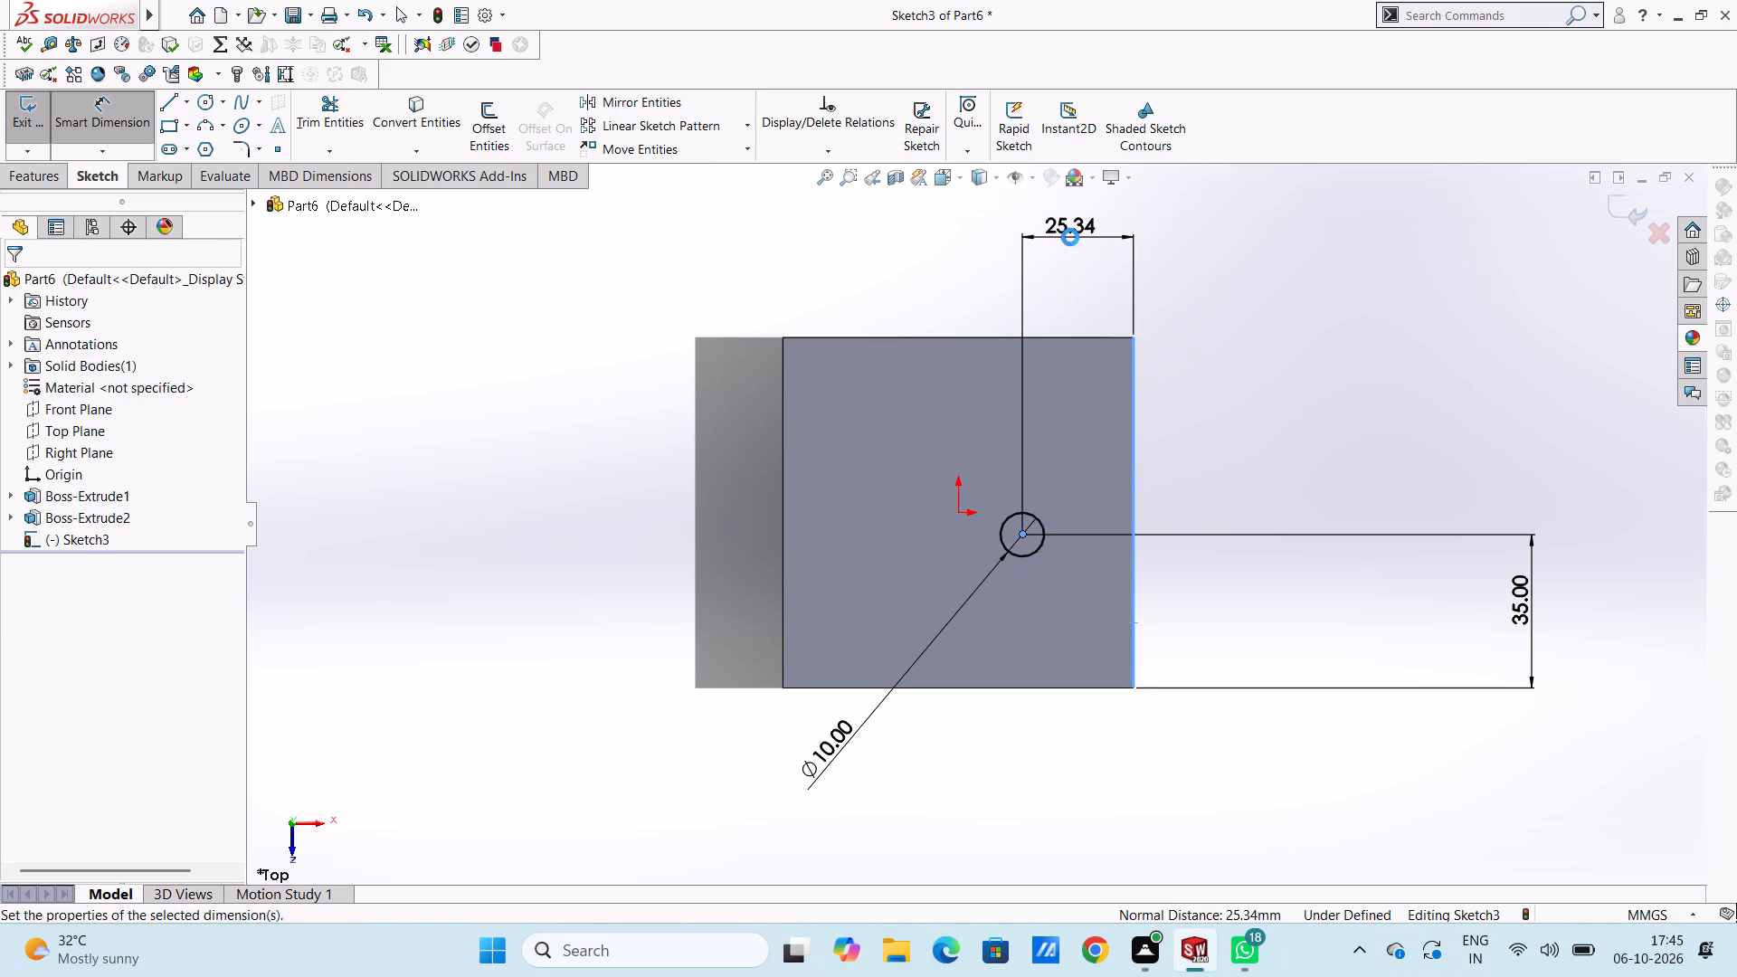
pyautogui.write('25')
pyautogui.press('Return')
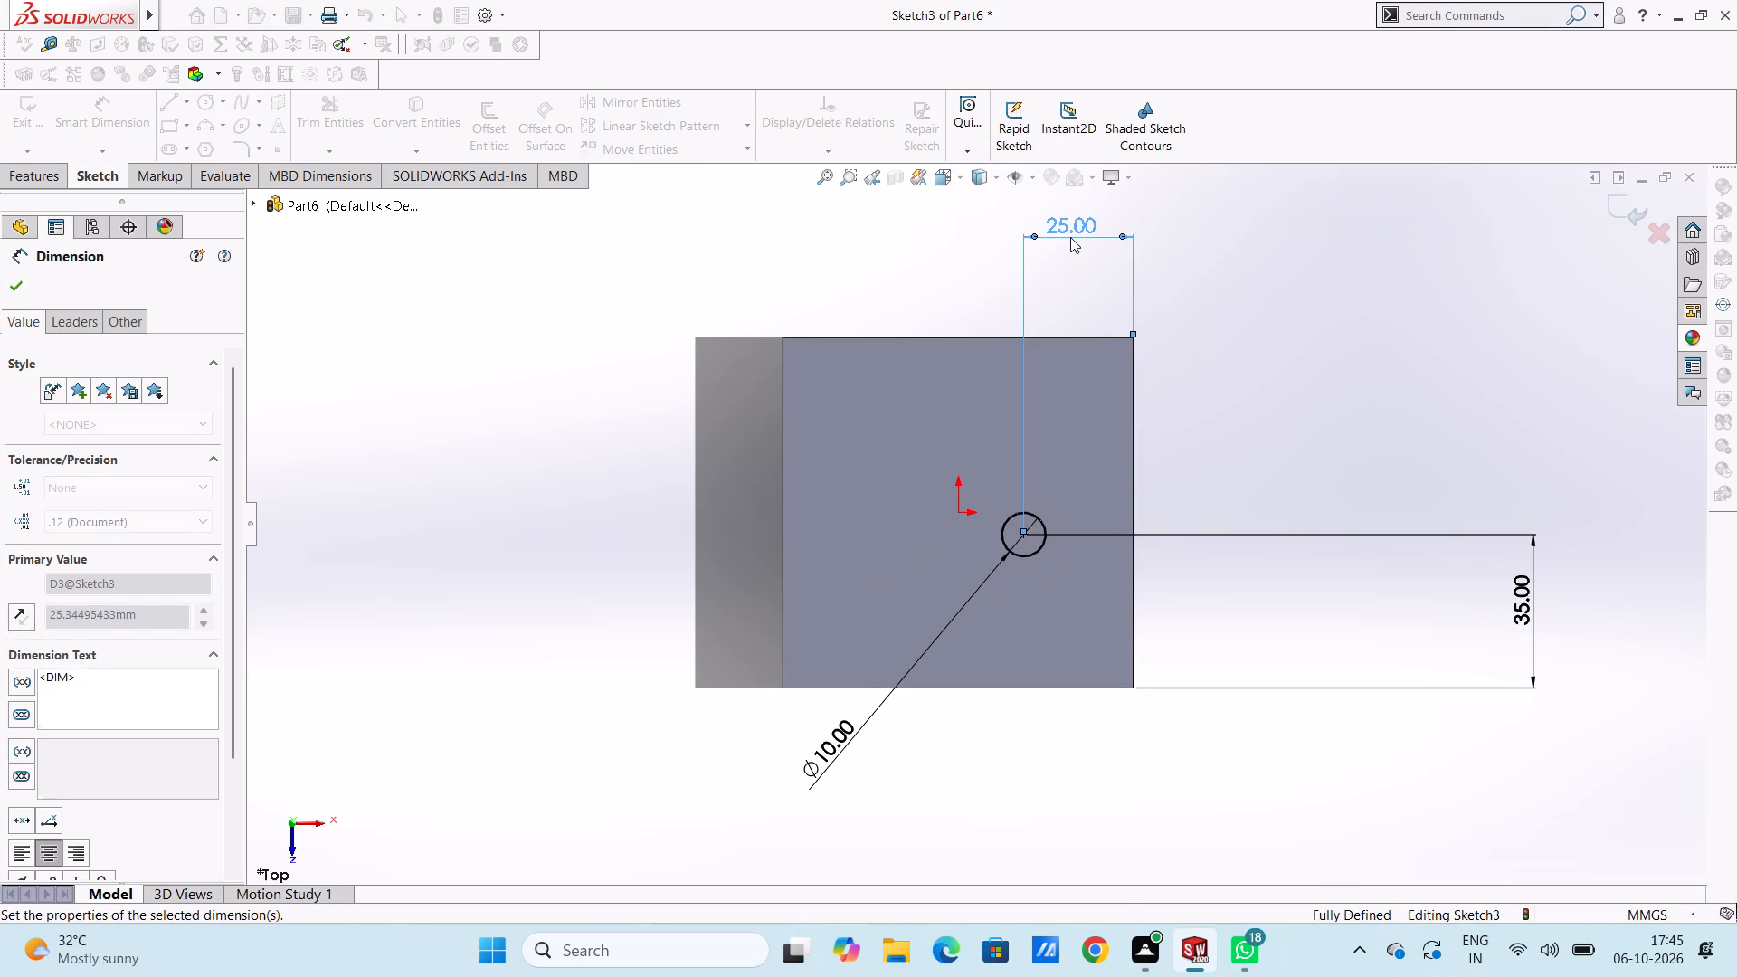
pyautogui.click(536, 413)
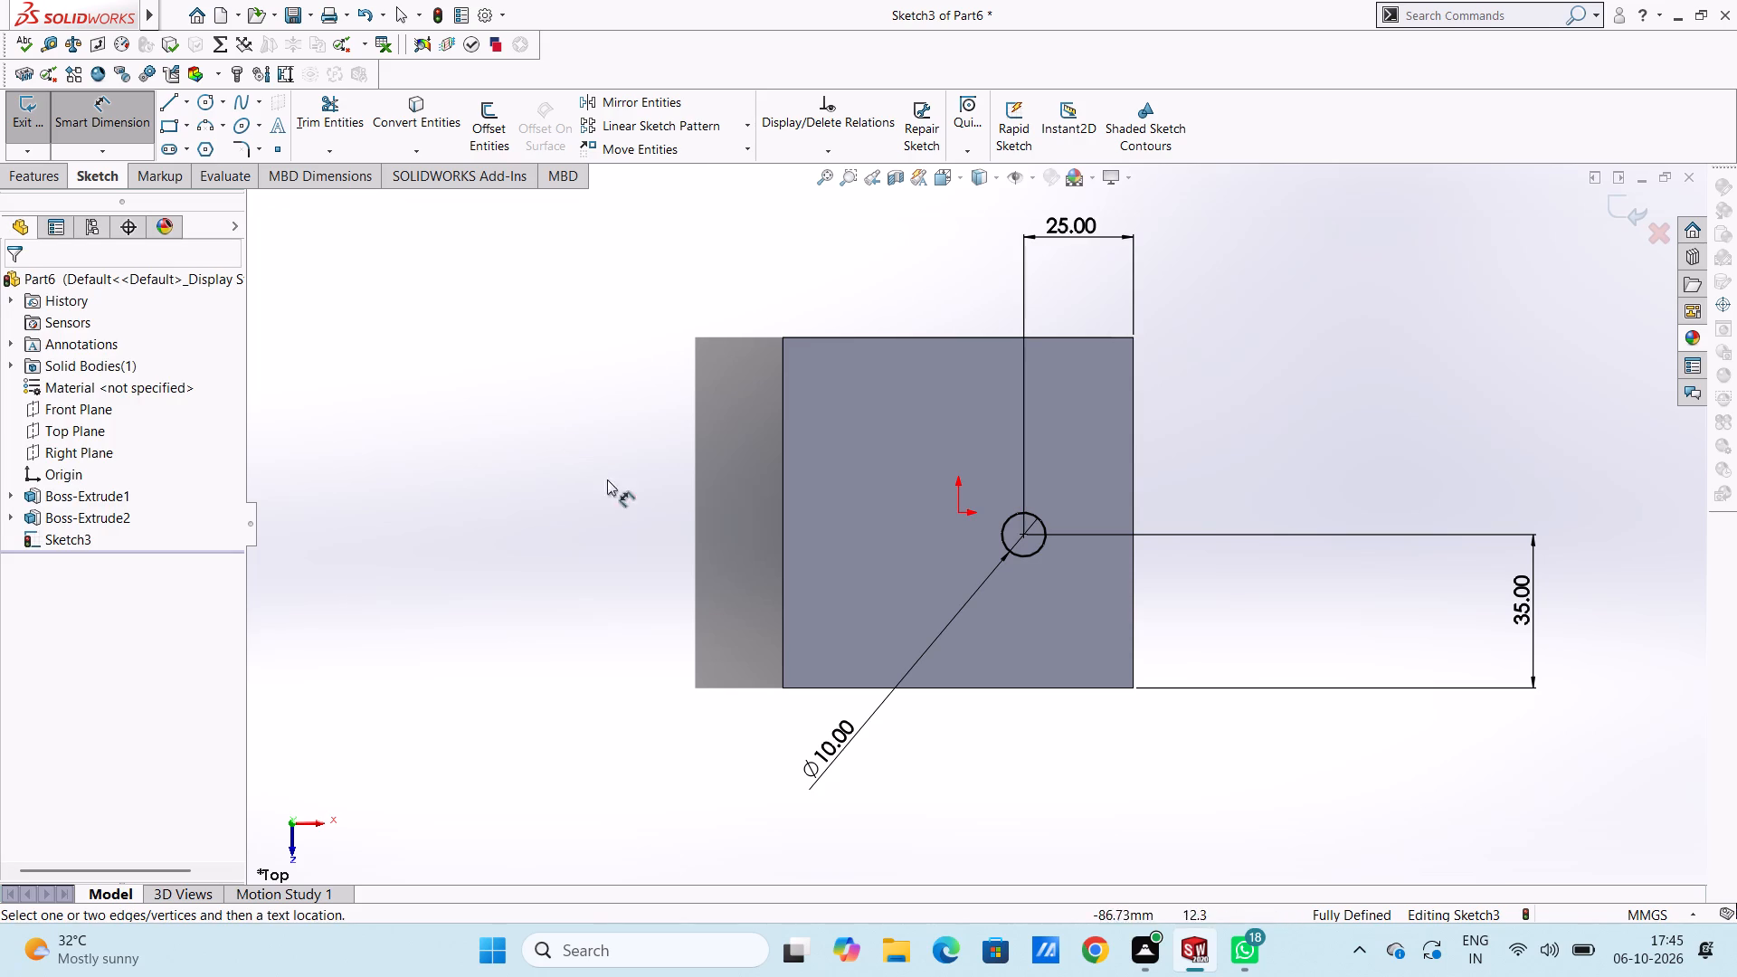
# Cut the circle sketch through the plate and rib with a blind Extruded Cut 60 mm deep.
pyautogui.moveTo(735, 546); pyautogui.dragTo(643, 555, button='middle')
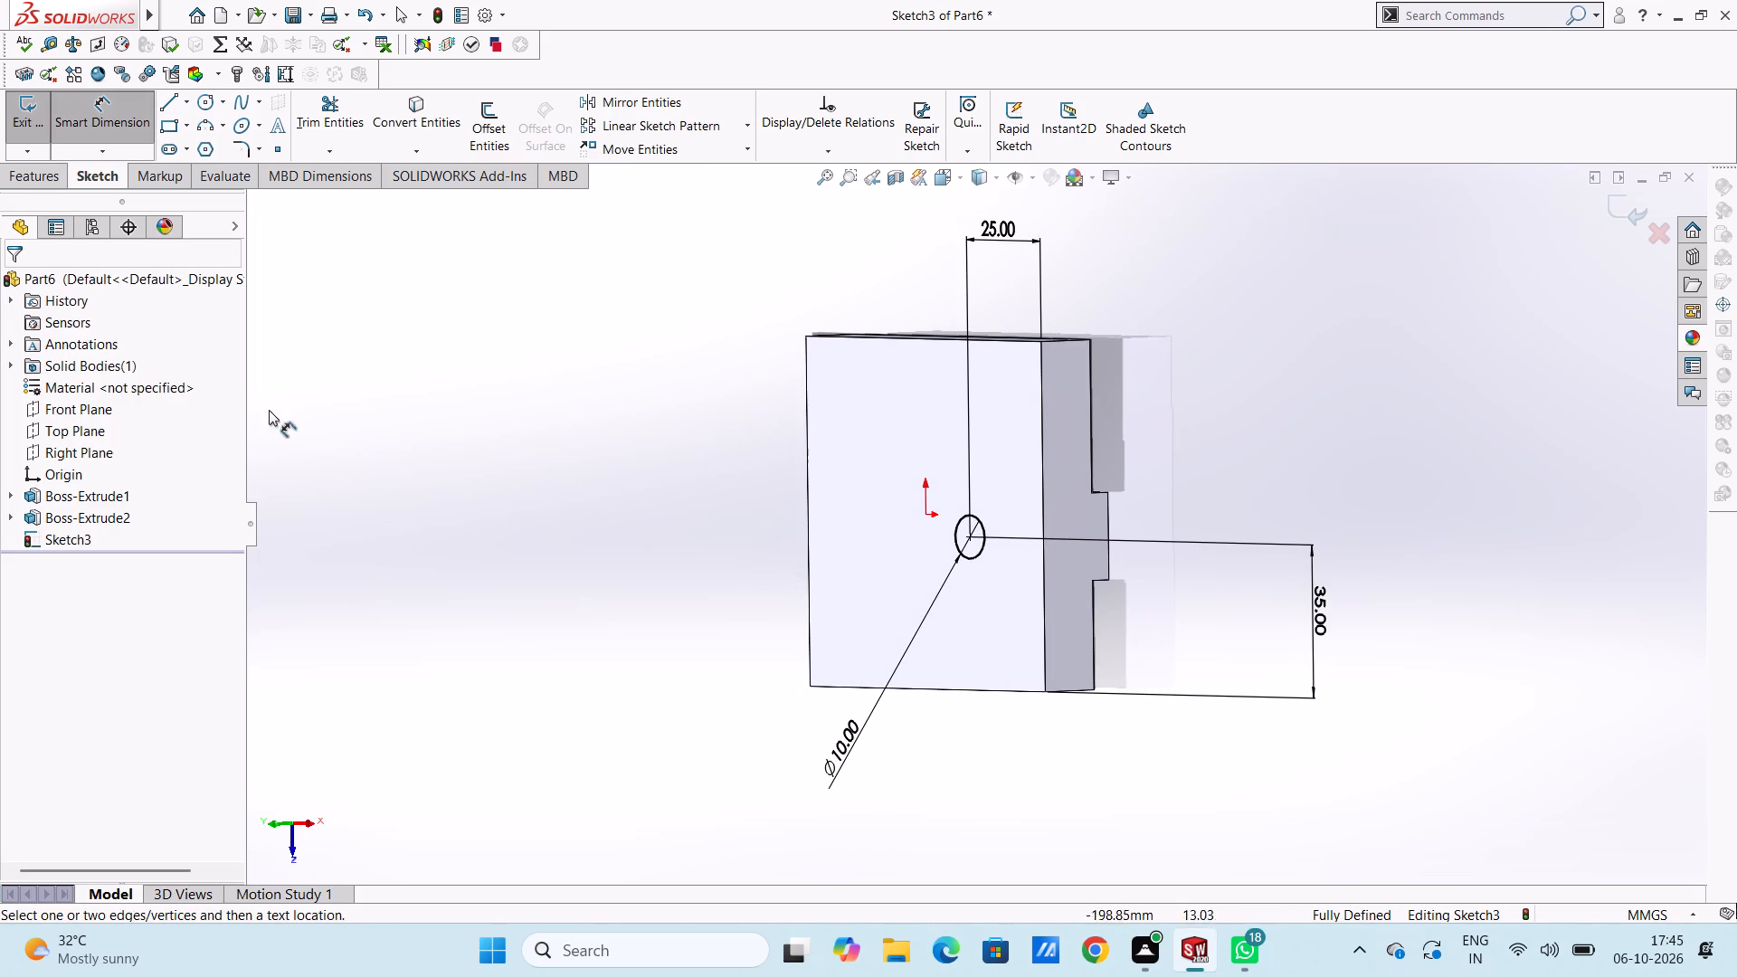
pyautogui.click(112, 117)
pyautogui.click(51, 176)
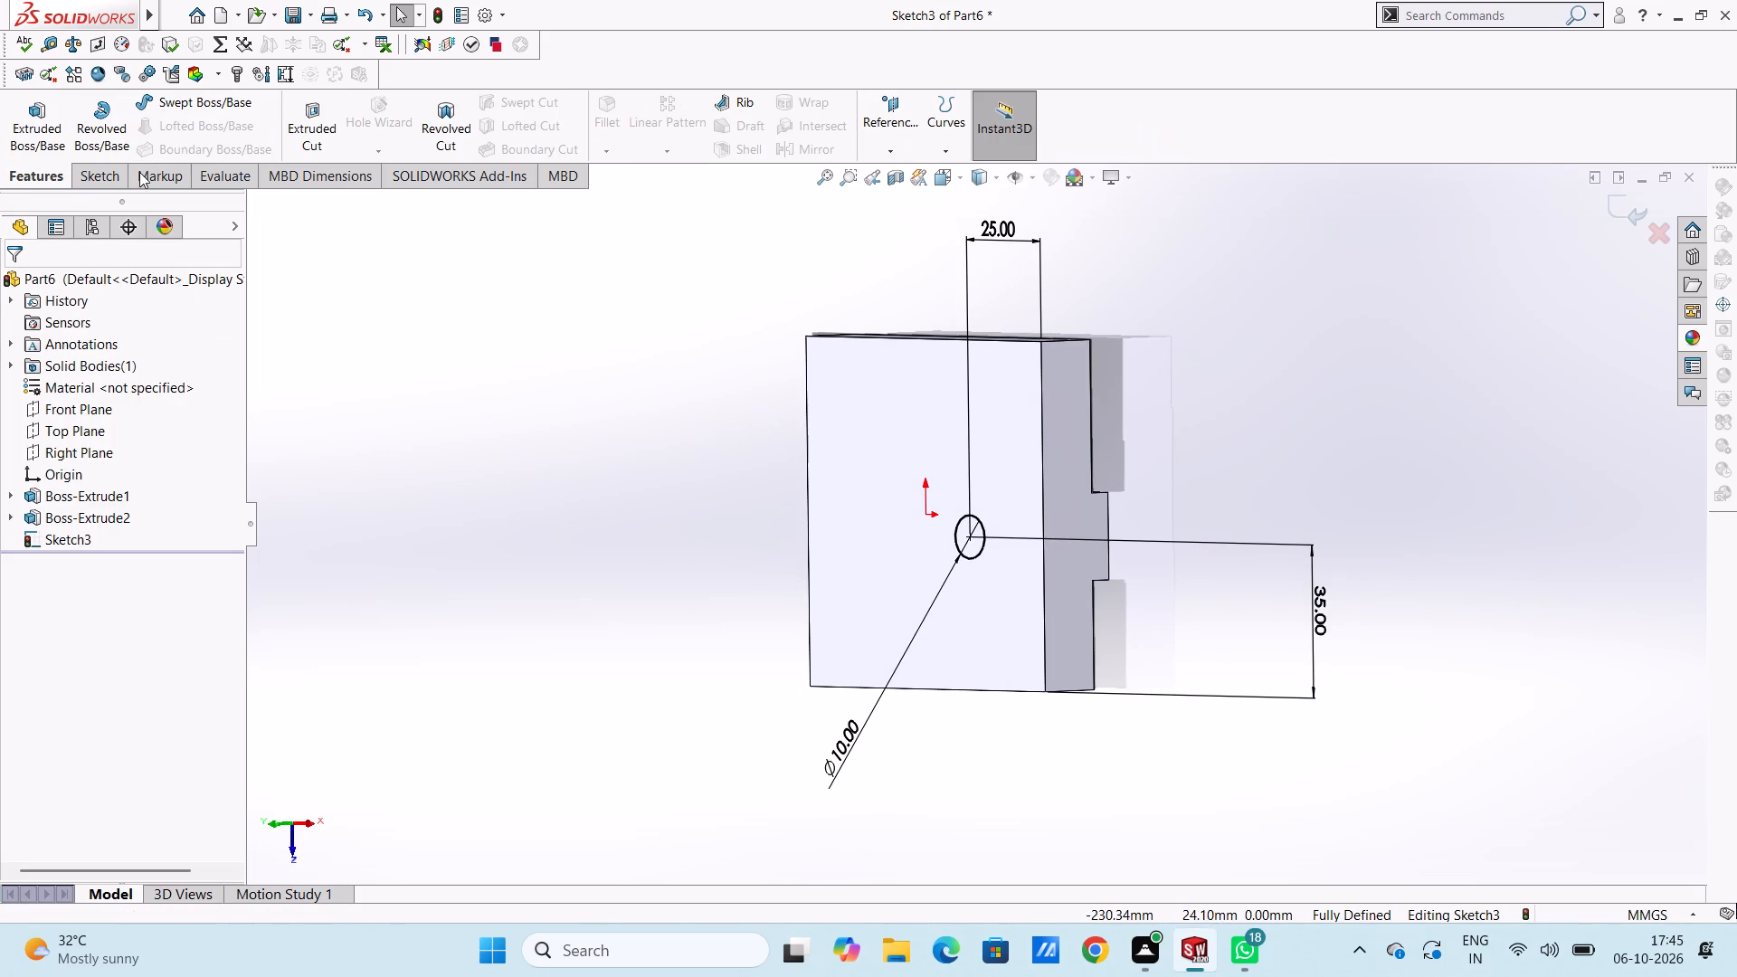
pyautogui.click(314, 117)
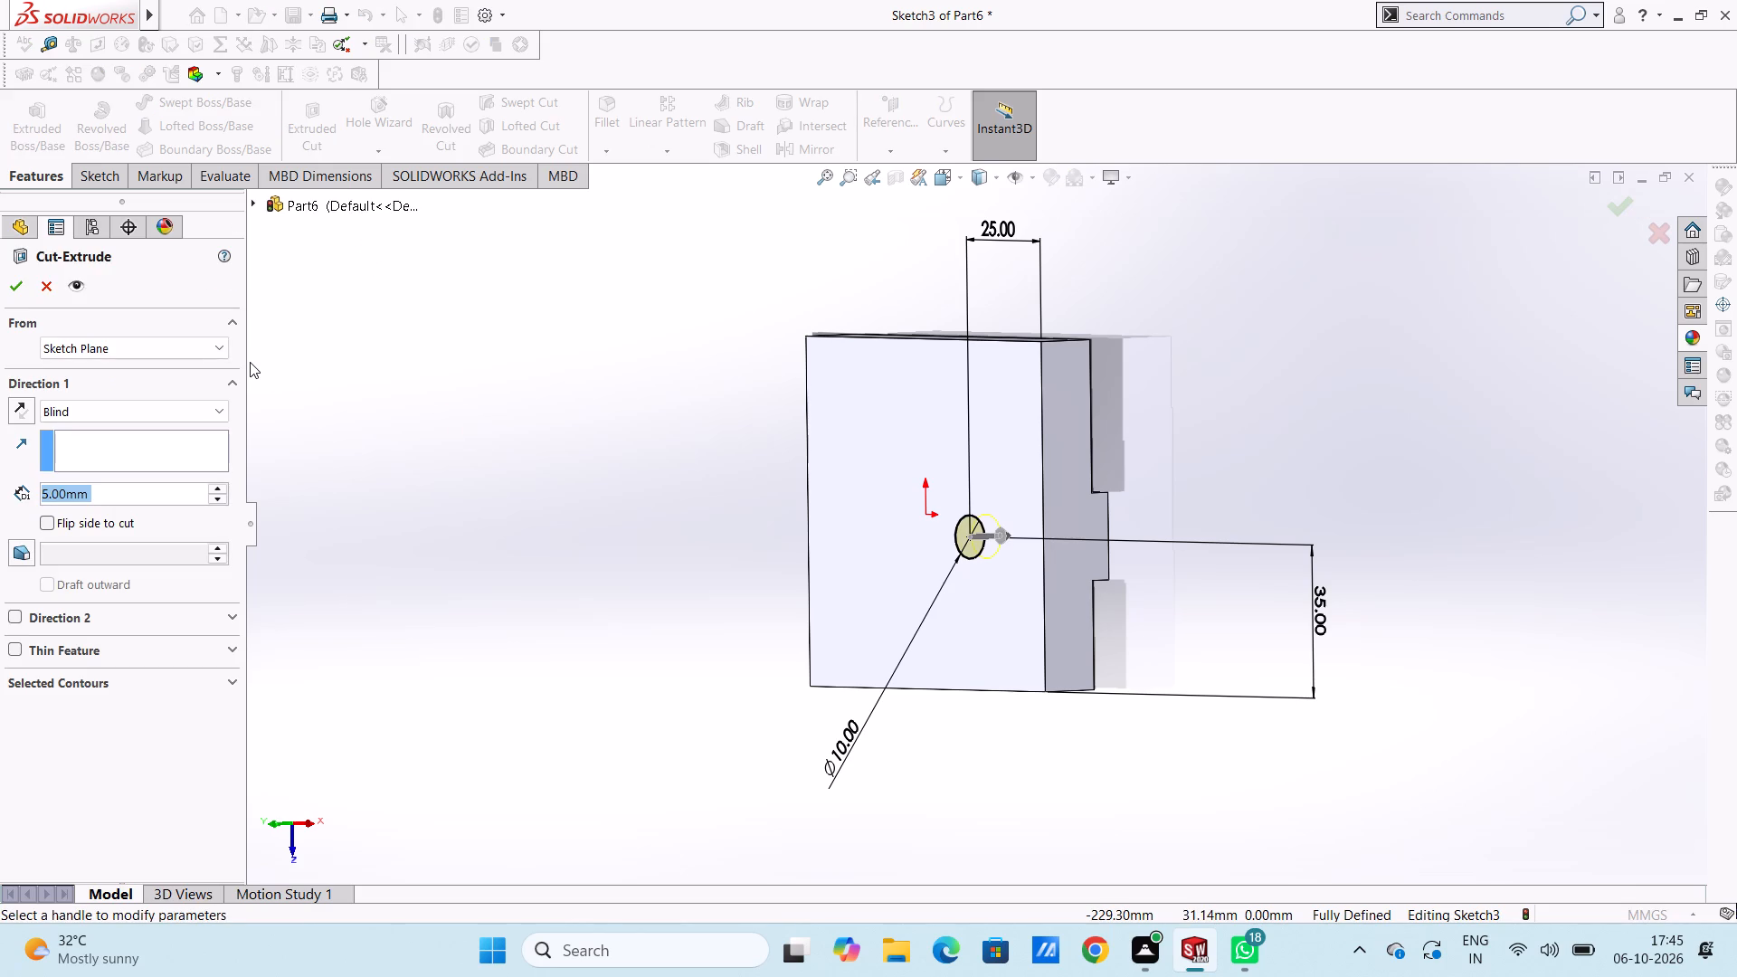
pyautogui.write('60')
pyautogui.press('Return')
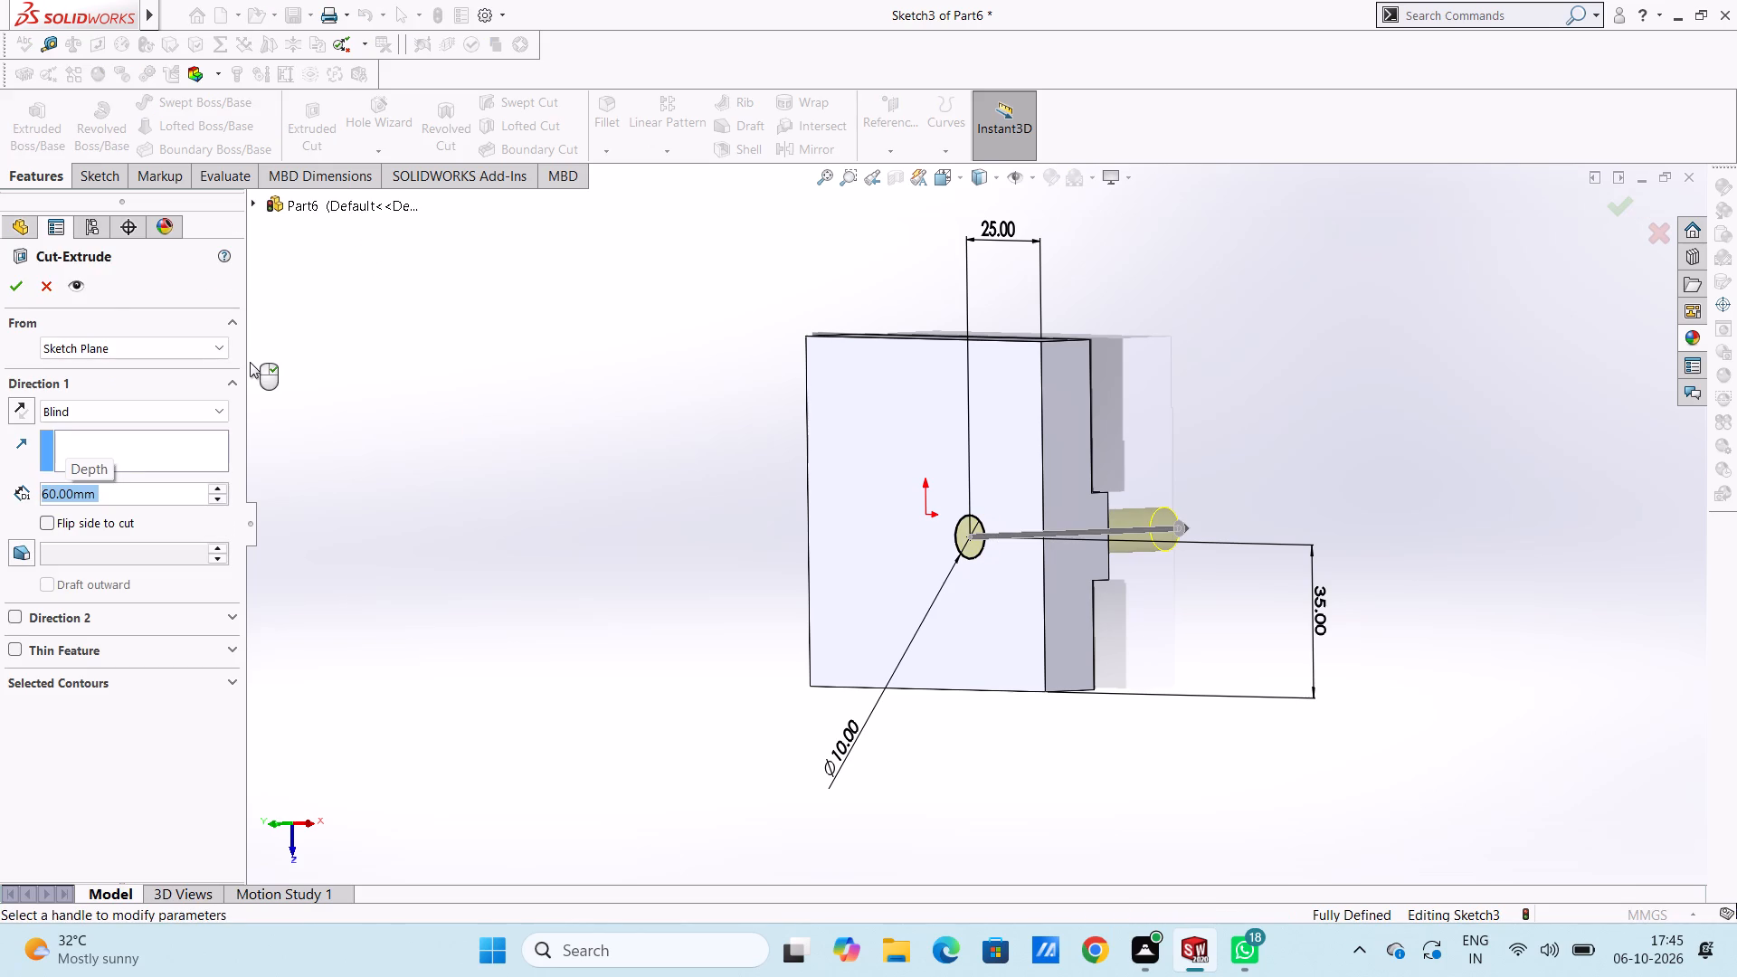
pyautogui.click(11, 292)
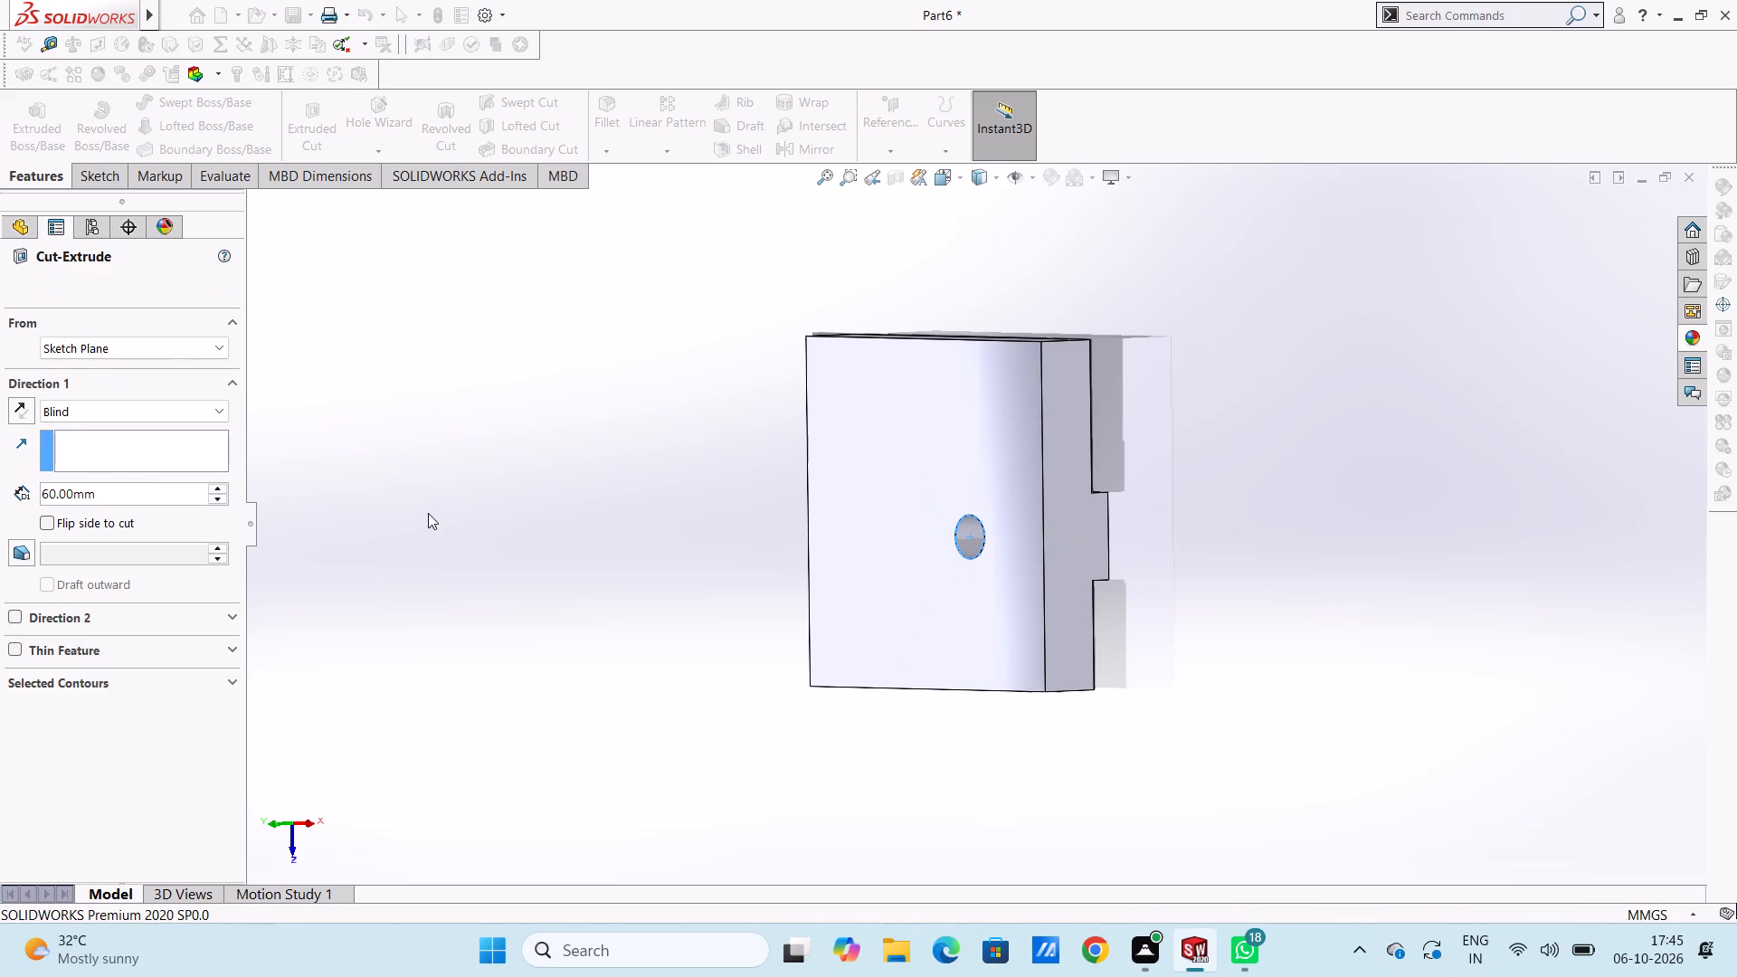
pyautogui.click(428, 513)
# Start a sketch on the plate's top face and draw a circle about 17 mm in diameter, concentric with the hole.
pyautogui.moveTo(466, 543); pyautogui.dragTo(530, 517, button='middle')
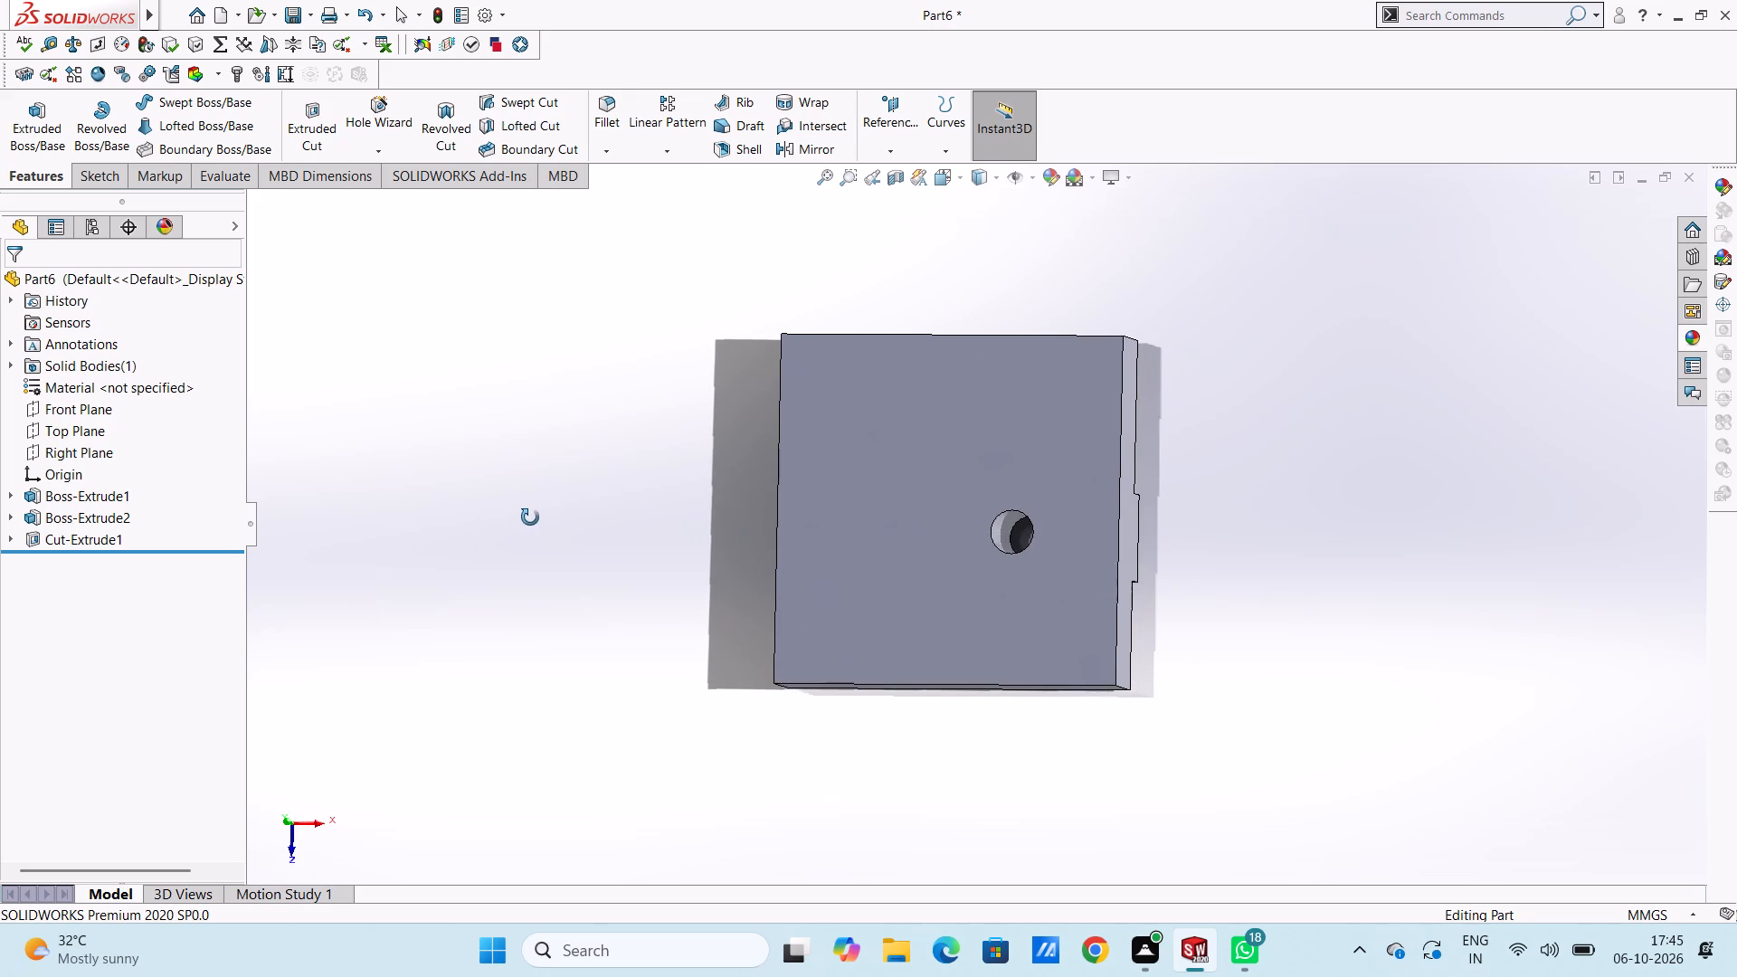
pyautogui.moveTo(530, 517); pyautogui.dragTo(530, 518, button='middle')
pyautogui.hotkey('ctrl', '5')
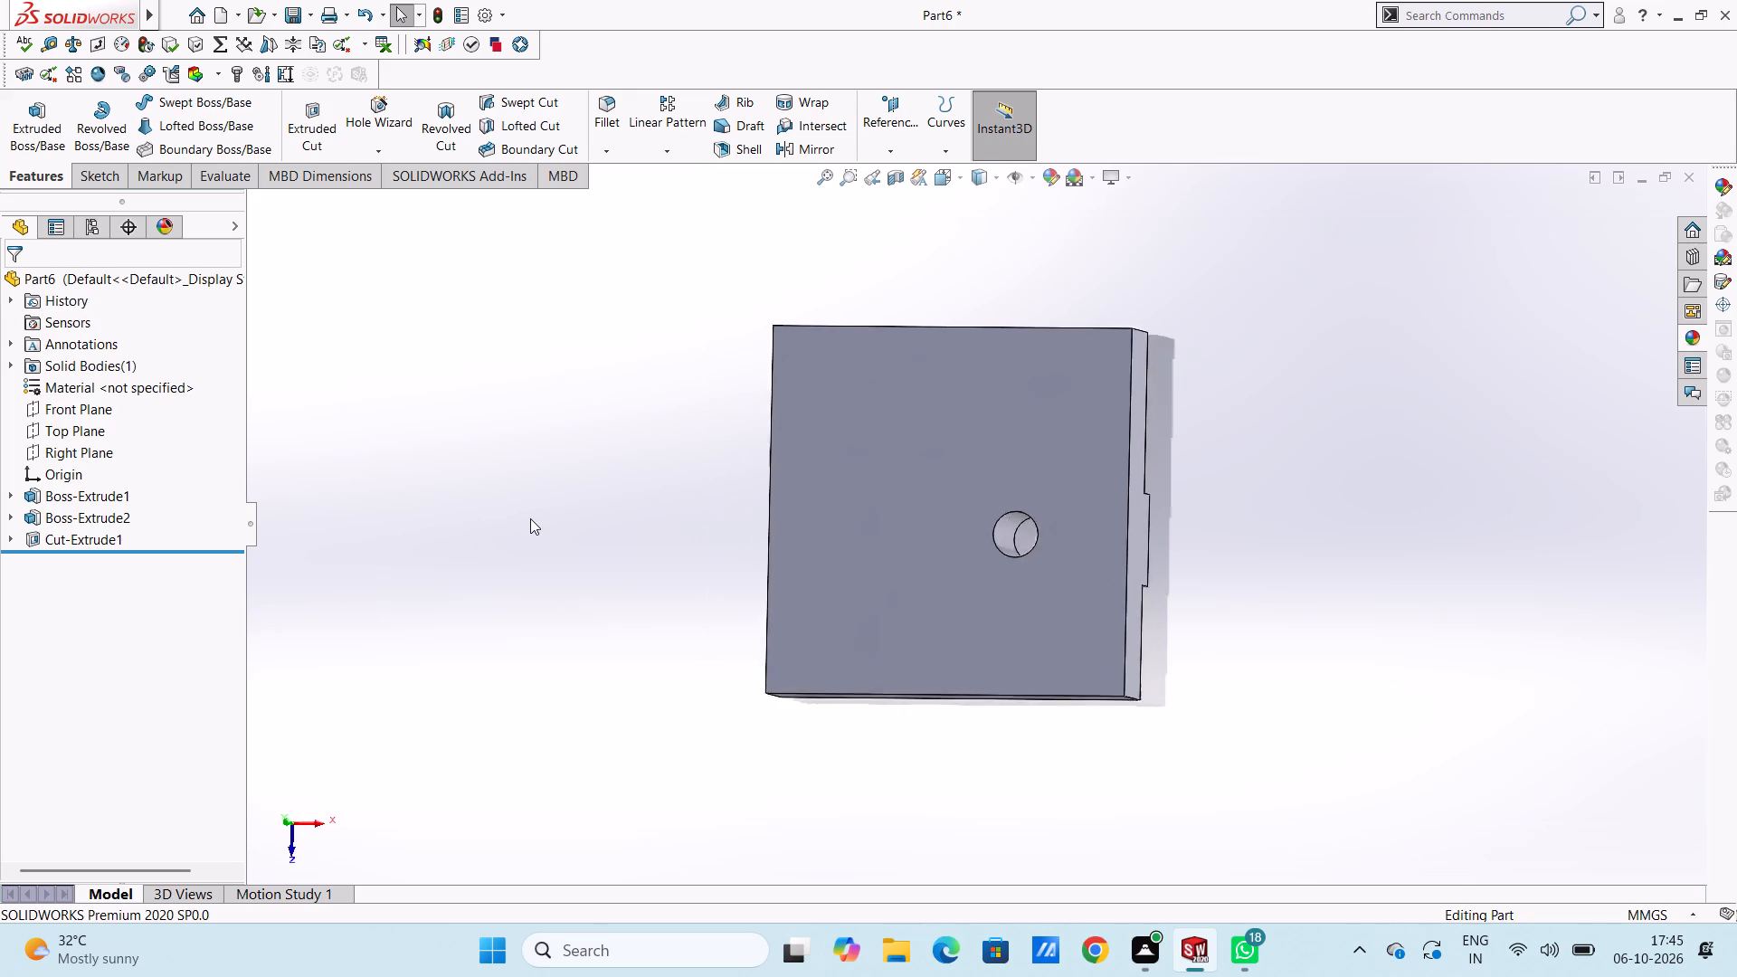
pyautogui.scroll(3, 530, 518)
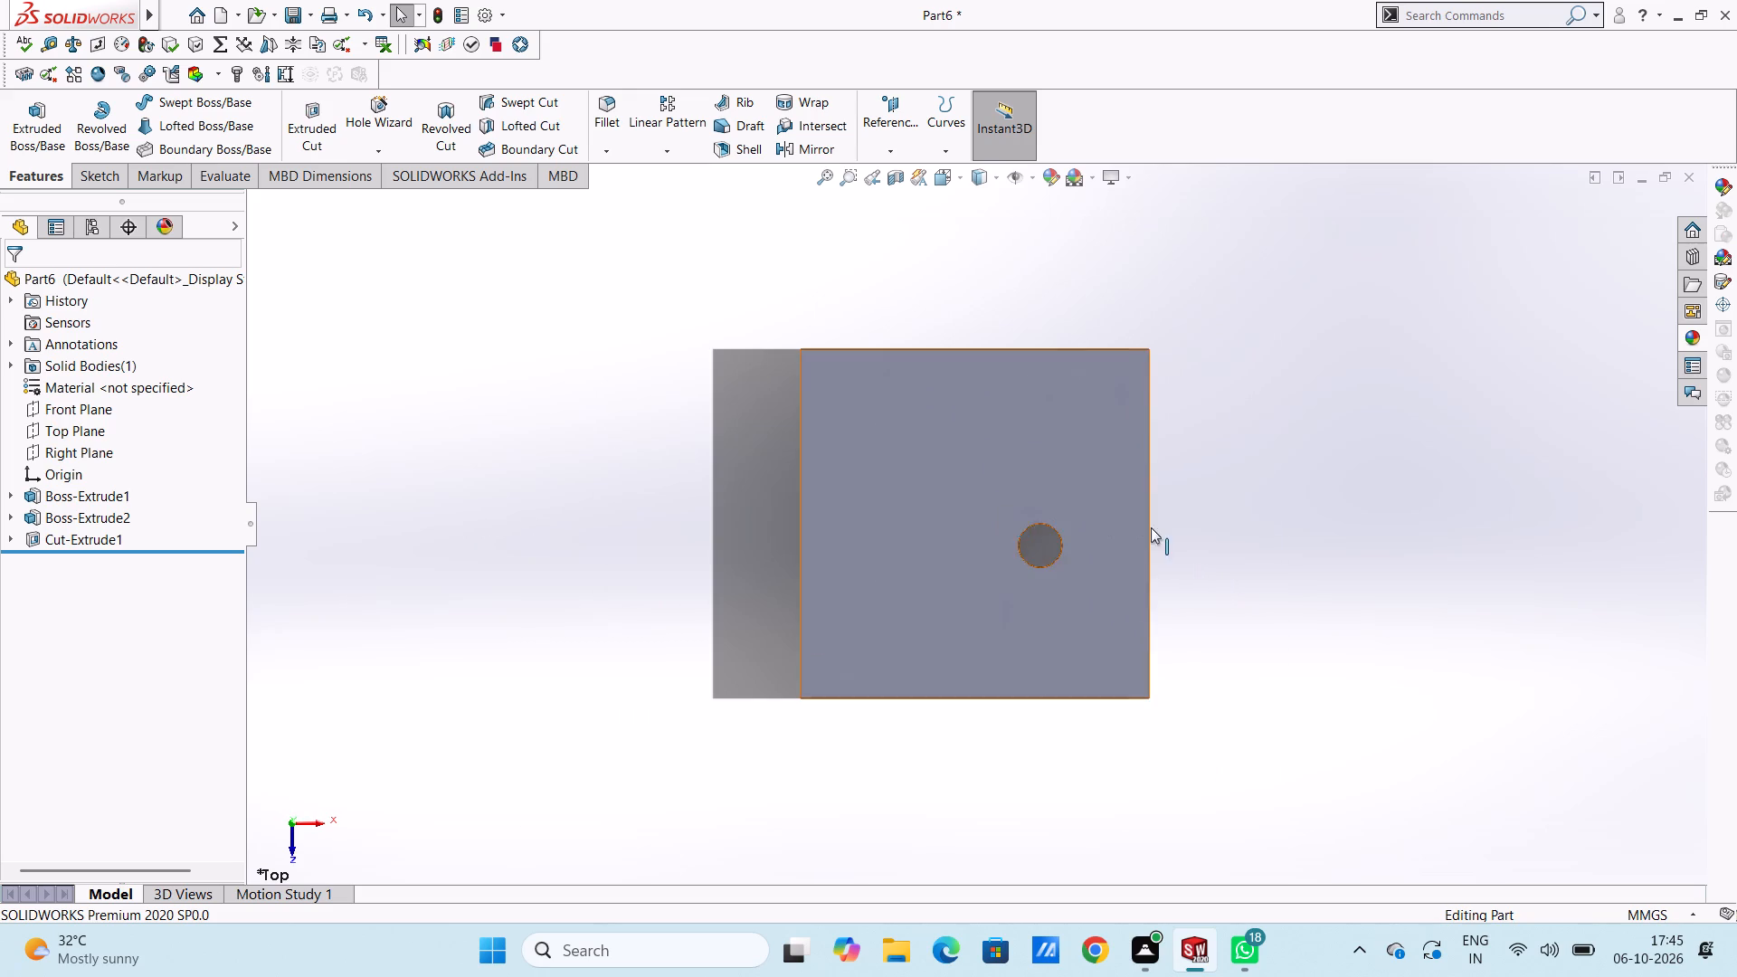
pyautogui.click(1076, 478)
pyautogui.moveTo(1148, 427); pyautogui.dragTo(1160, 428)
pyautogui.click(1325, 493)
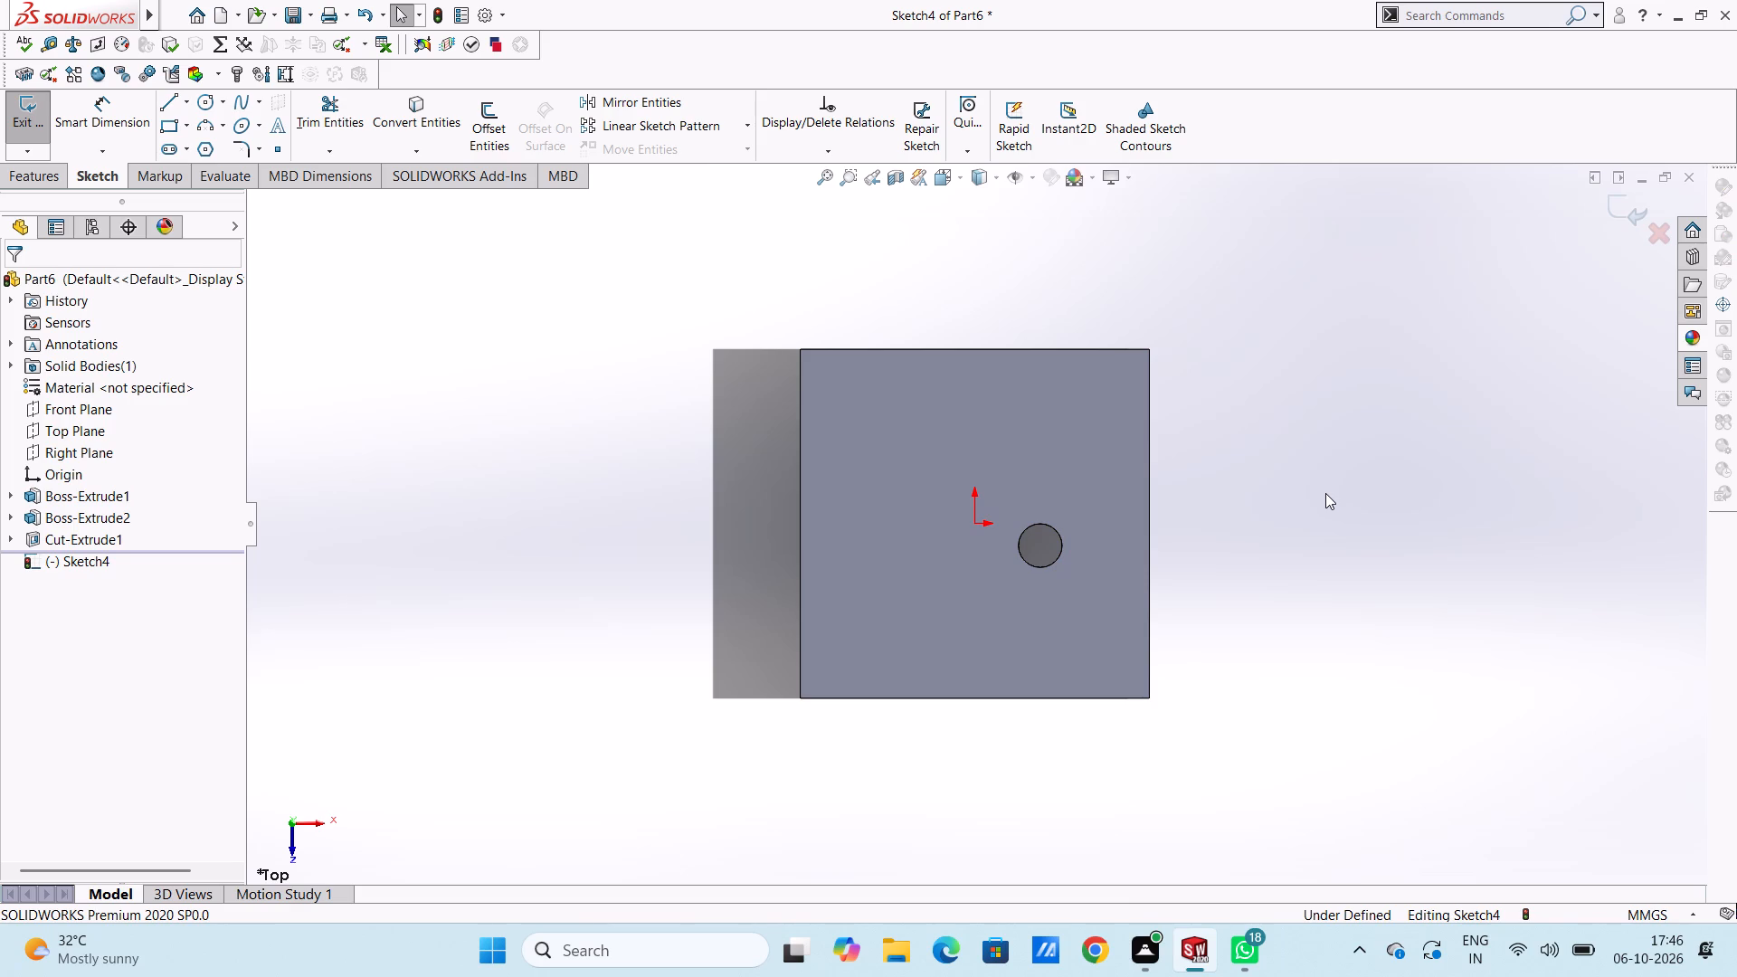
pyautogui.click(199, 109)
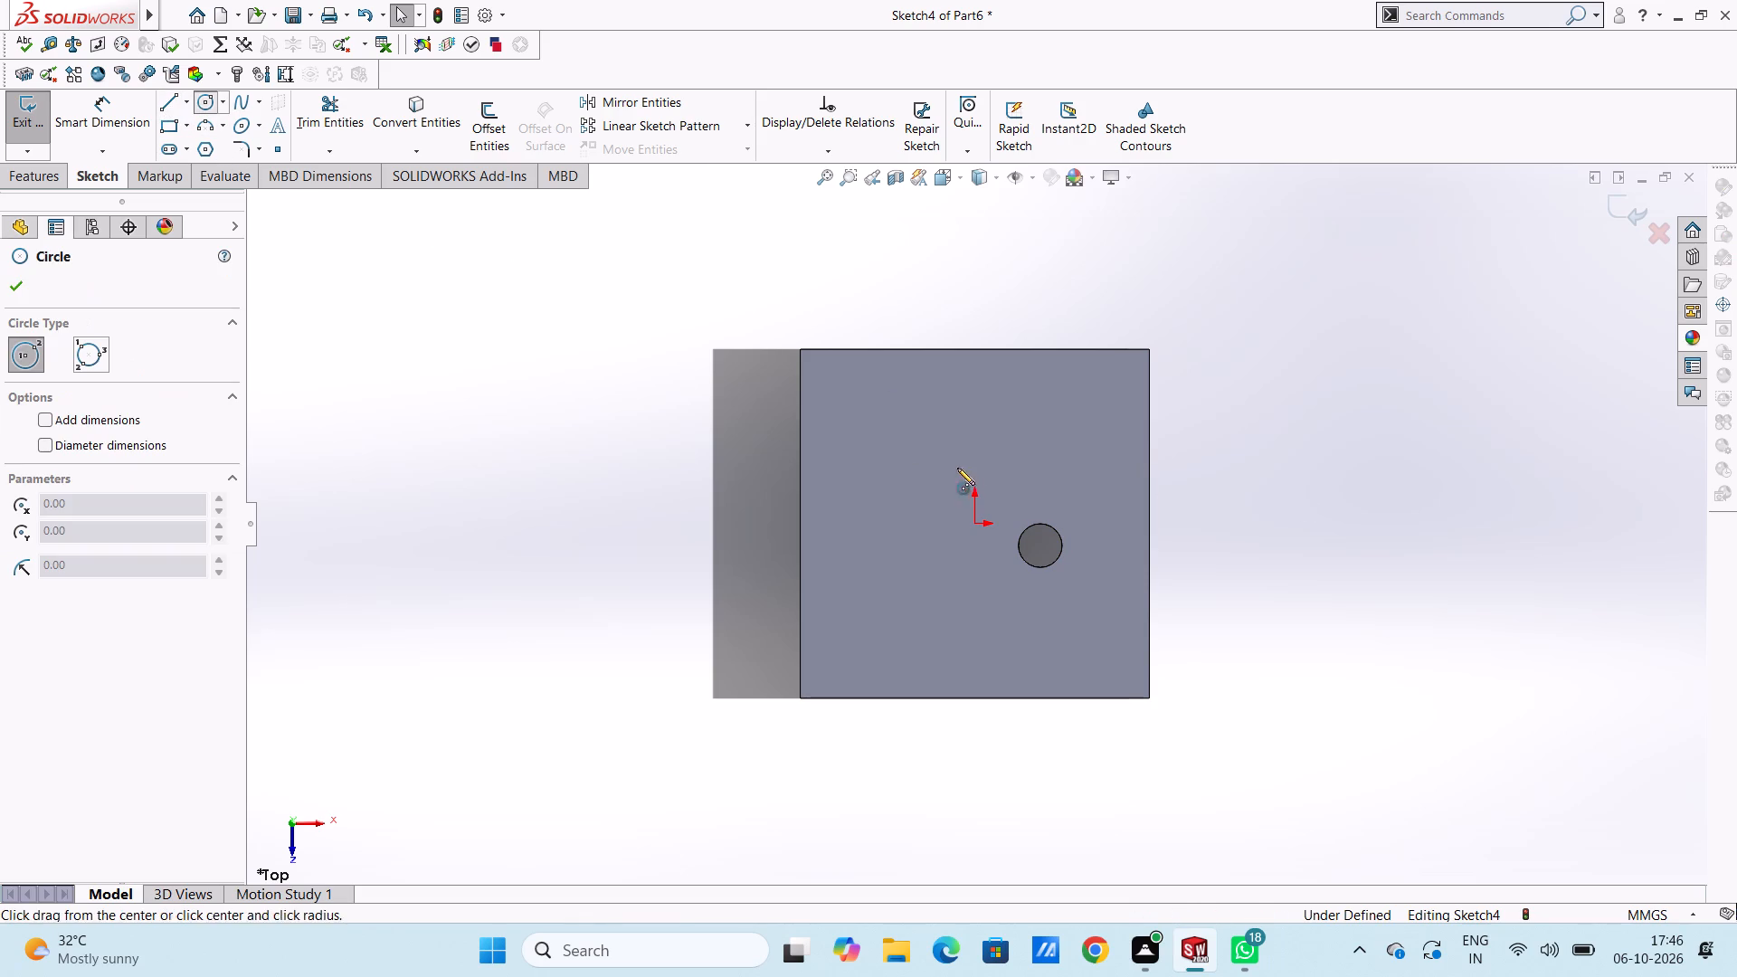
pyautogui.click(1039, 545)
pyautogui.click(1060, 577)
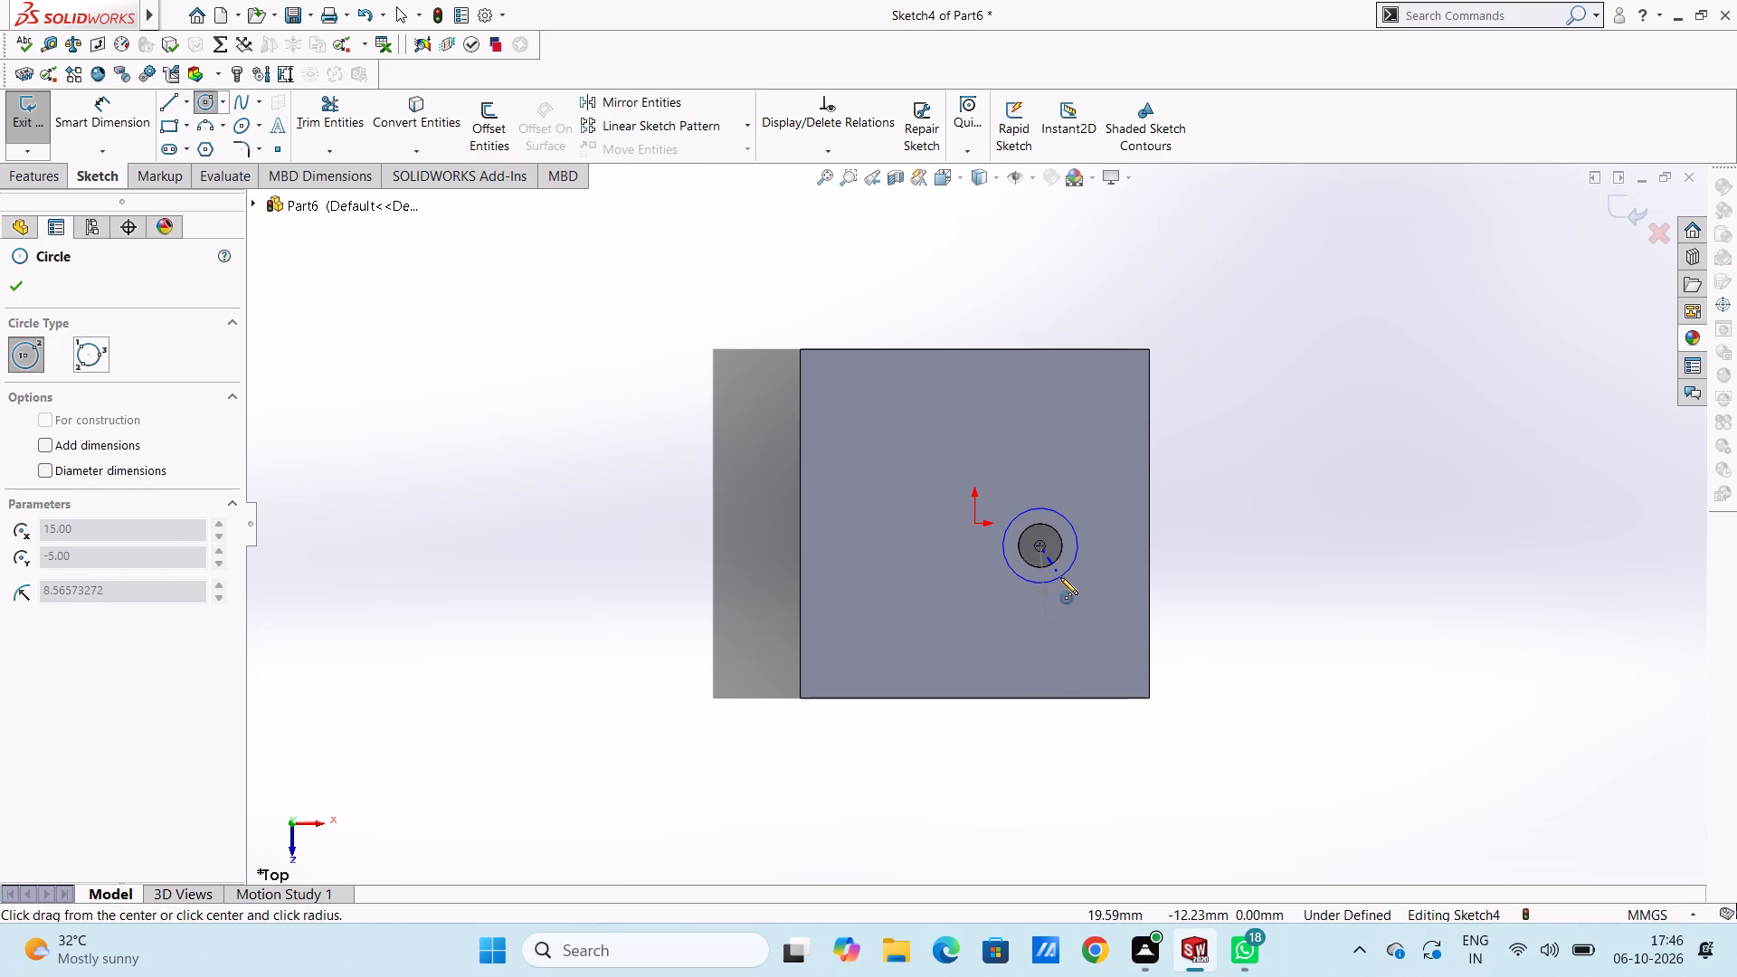
pyautogui.click(16, 289)
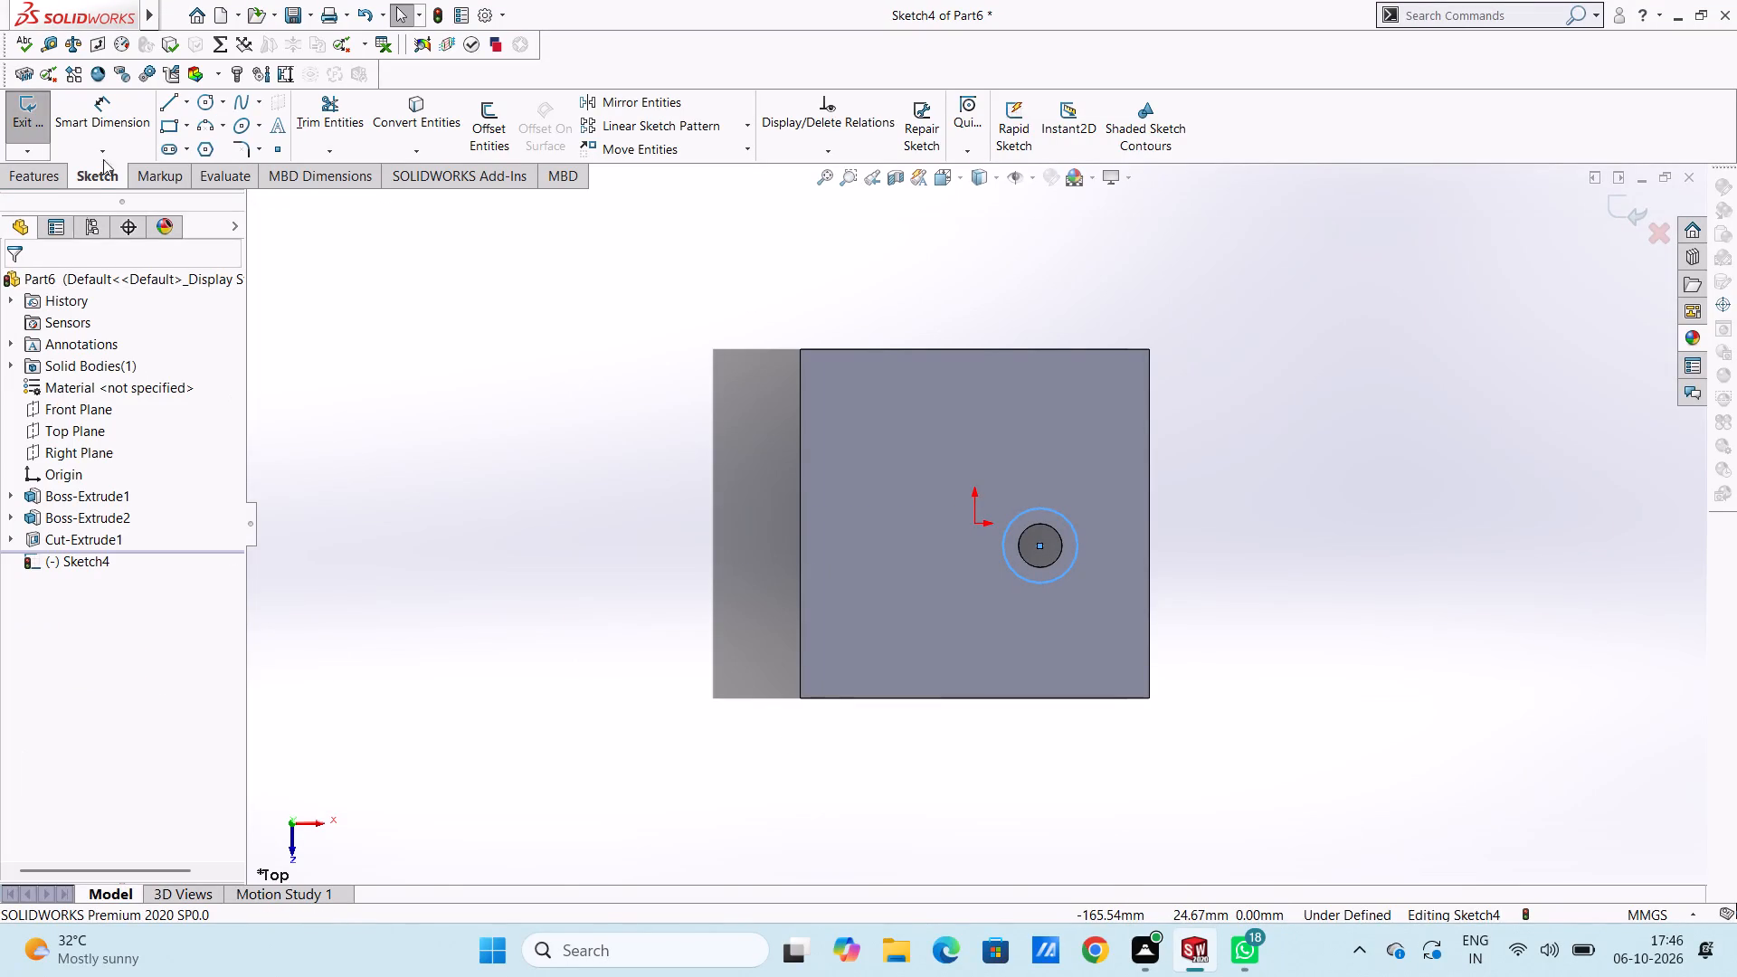
# Dimension the diameter of the circle around the hole as 20 mm.
pyautogui.click(97, 118)
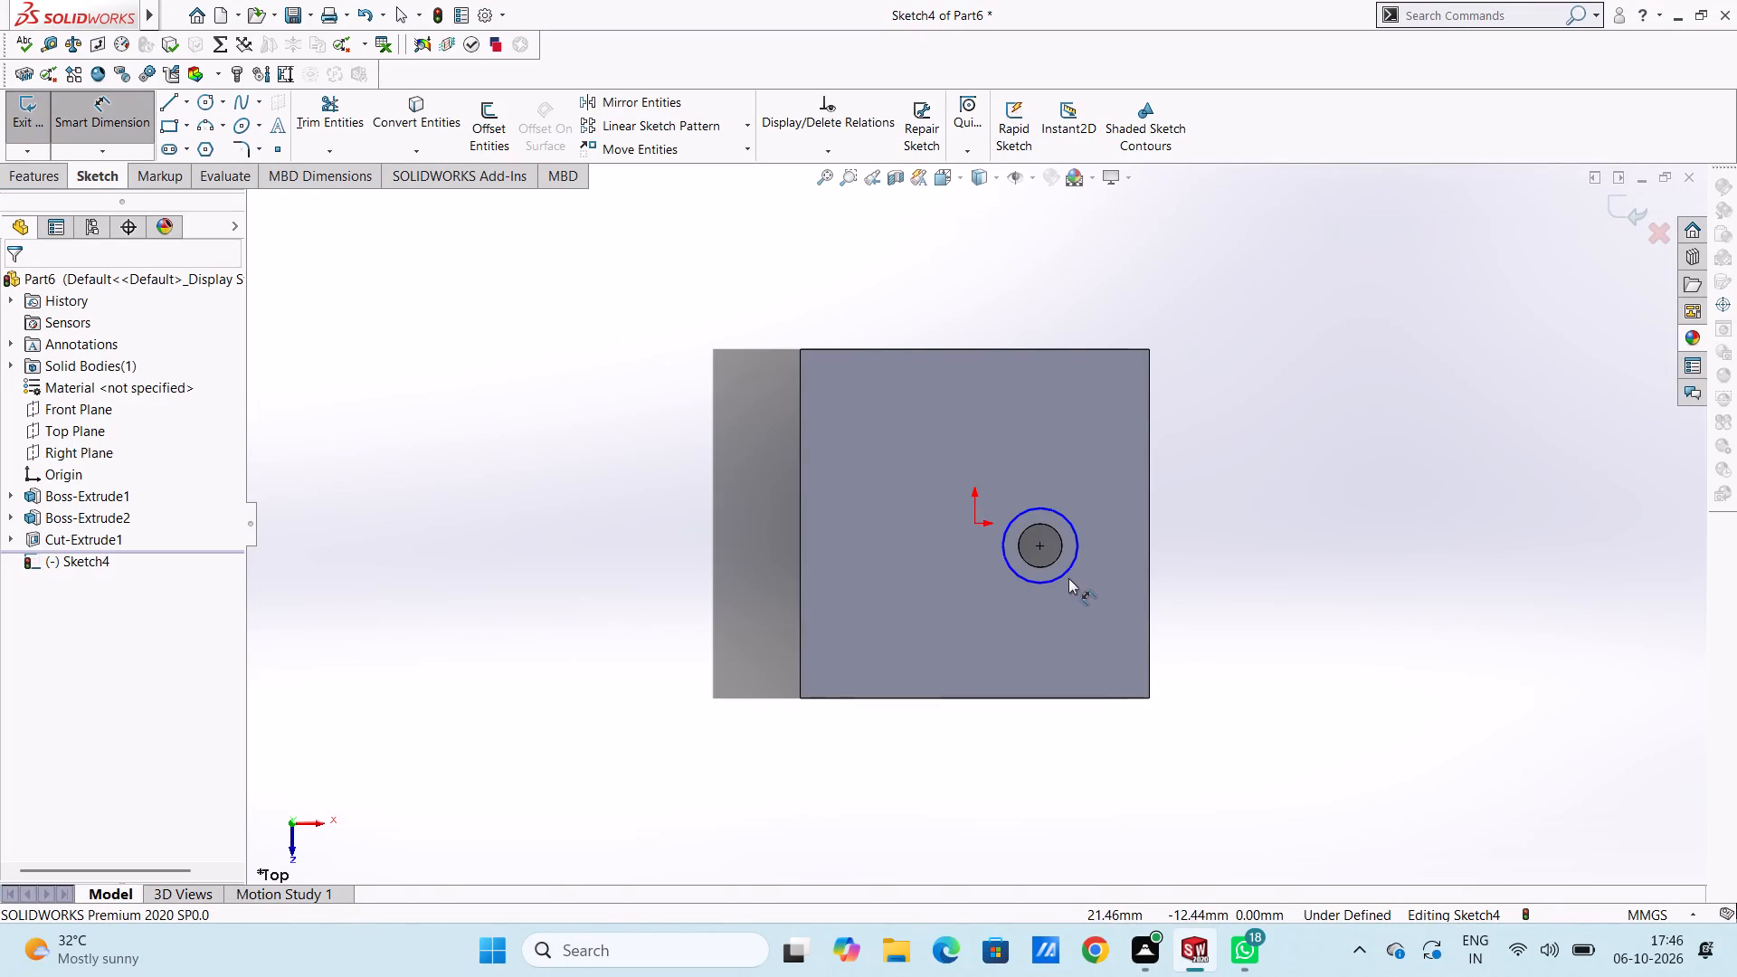
pyautogui.click(1063, 575)
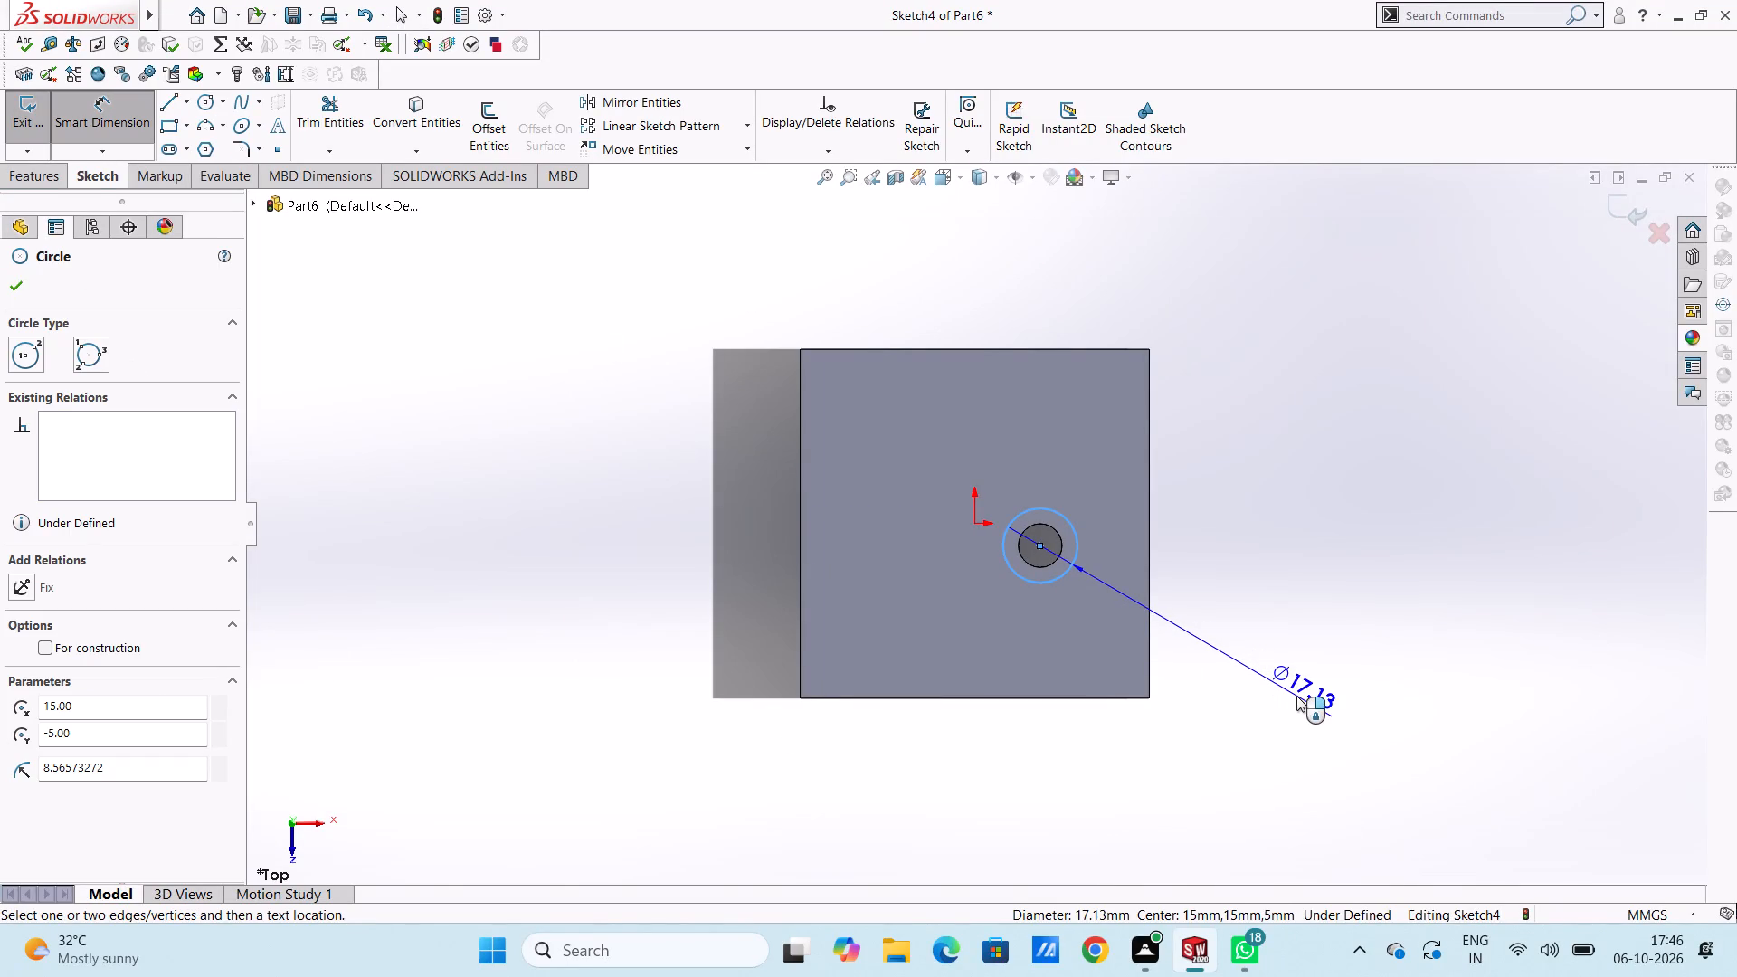
pyautogui.click(1296, 696)
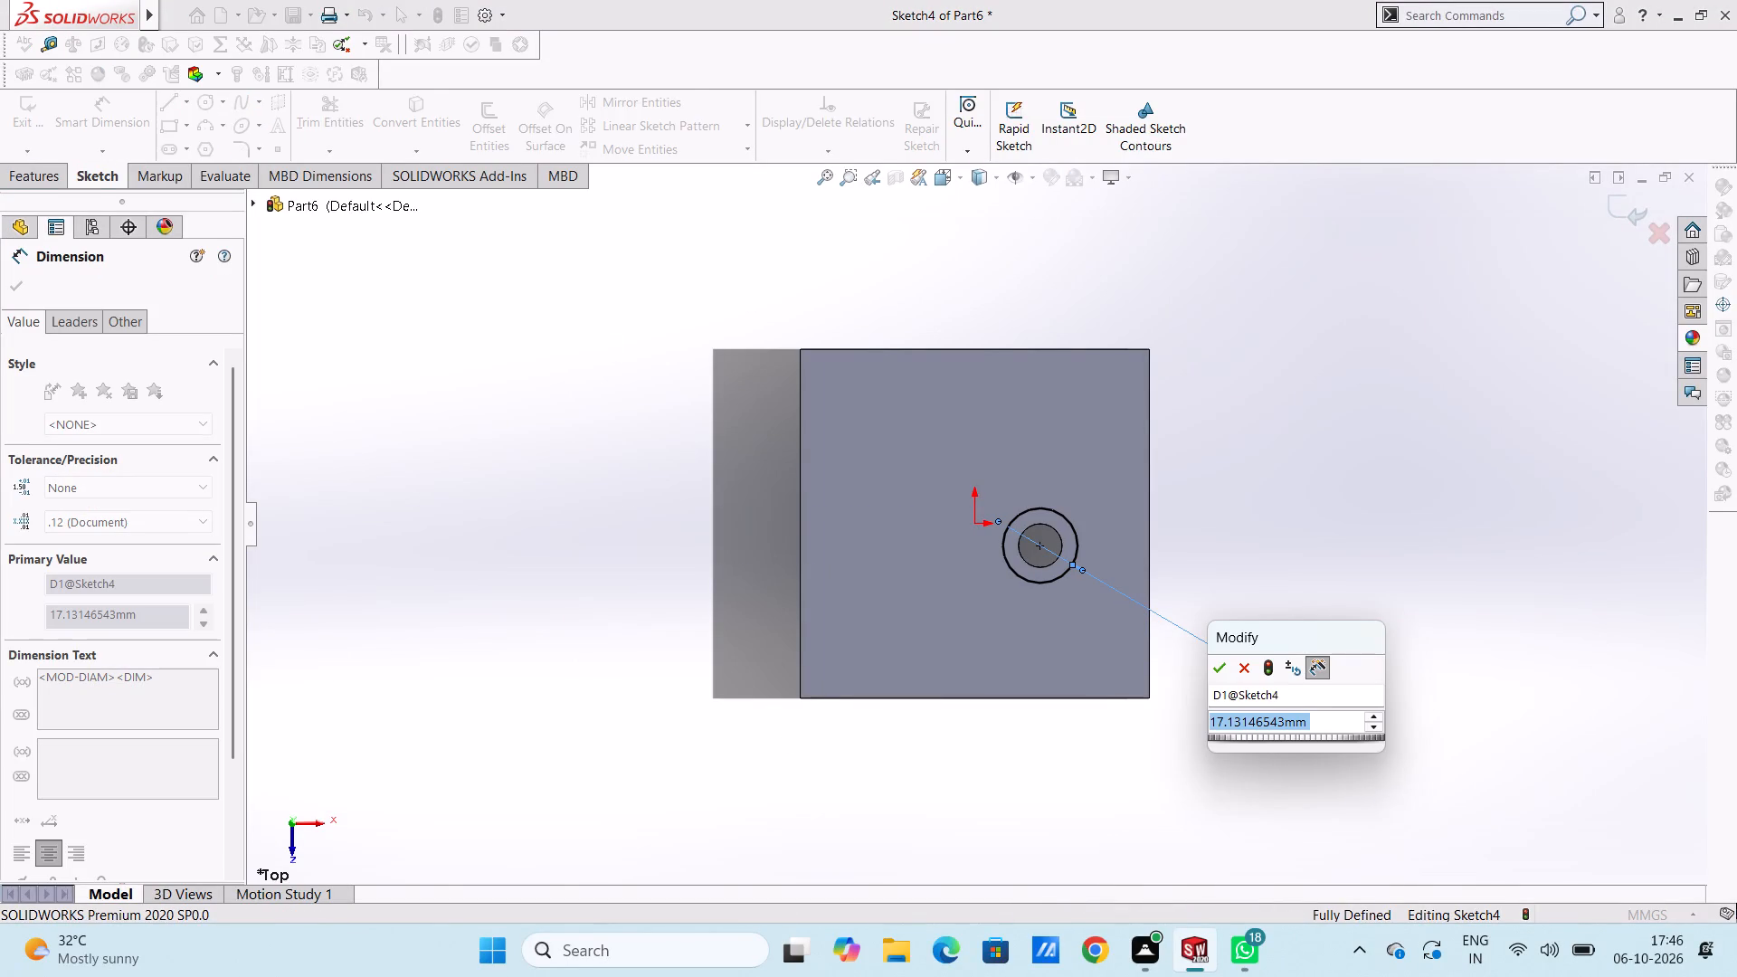
pyautogui.write('20')
pyautogui.press('Return')
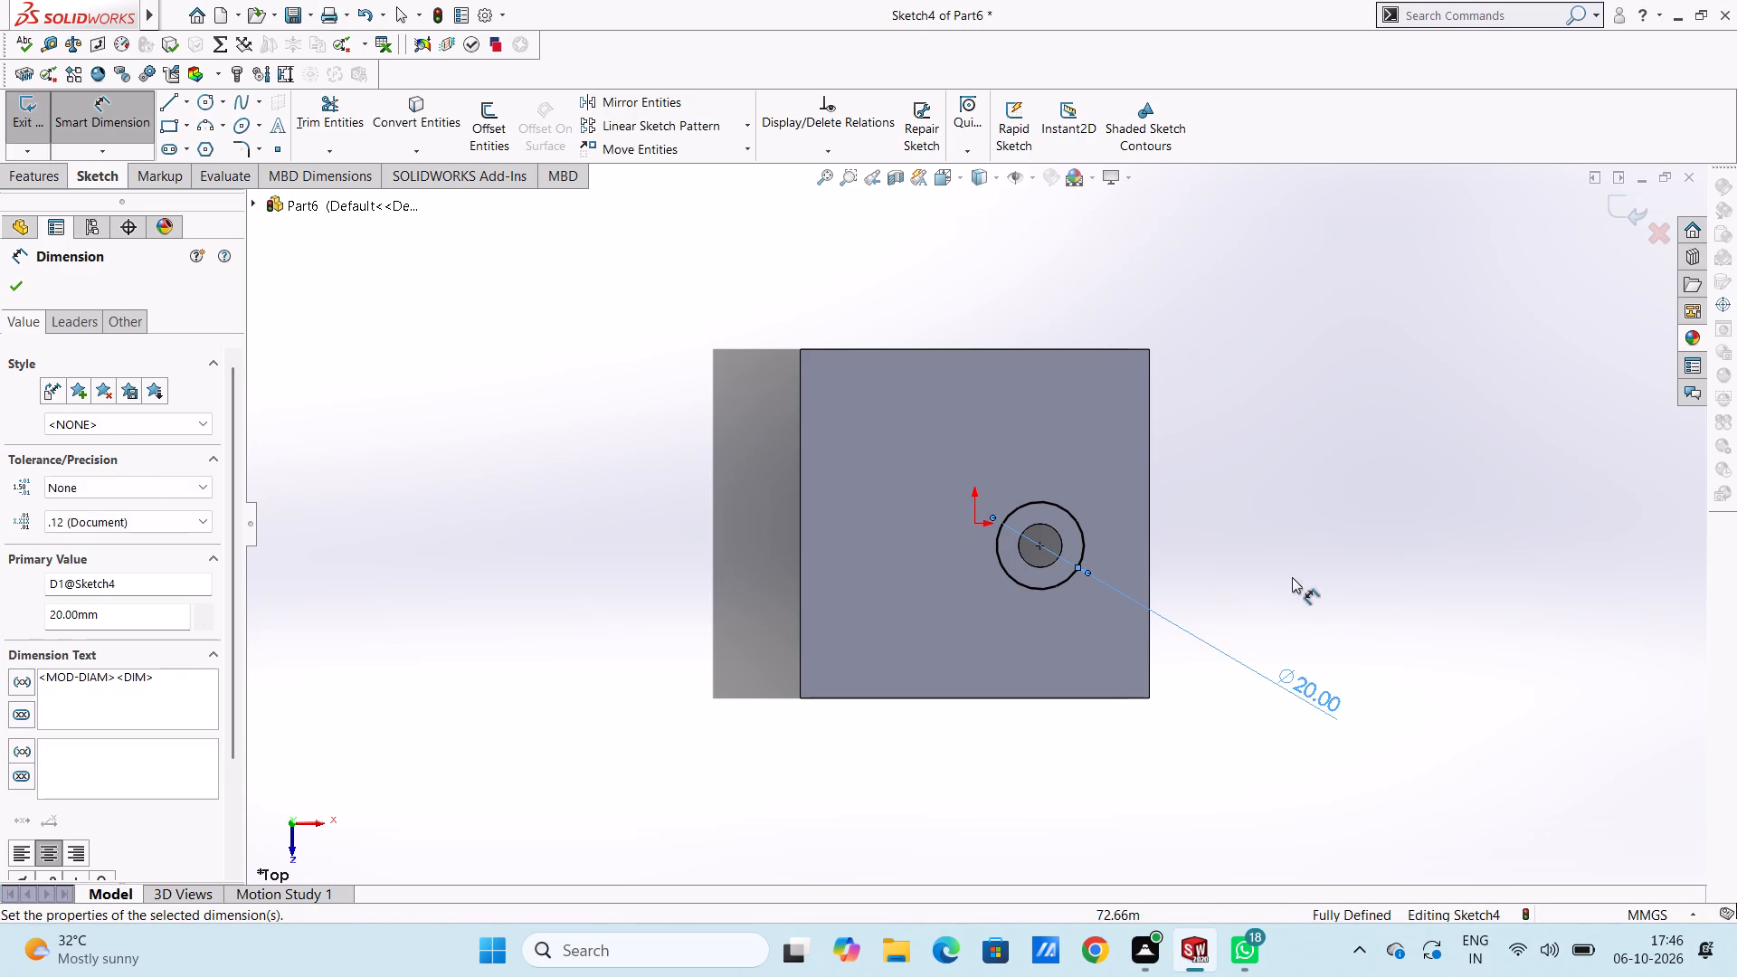
# Cut the 20 mm circle into the plate's top face with a blind Extruded Cut 5 mm deep.
pyautogui.click(1290, 548)
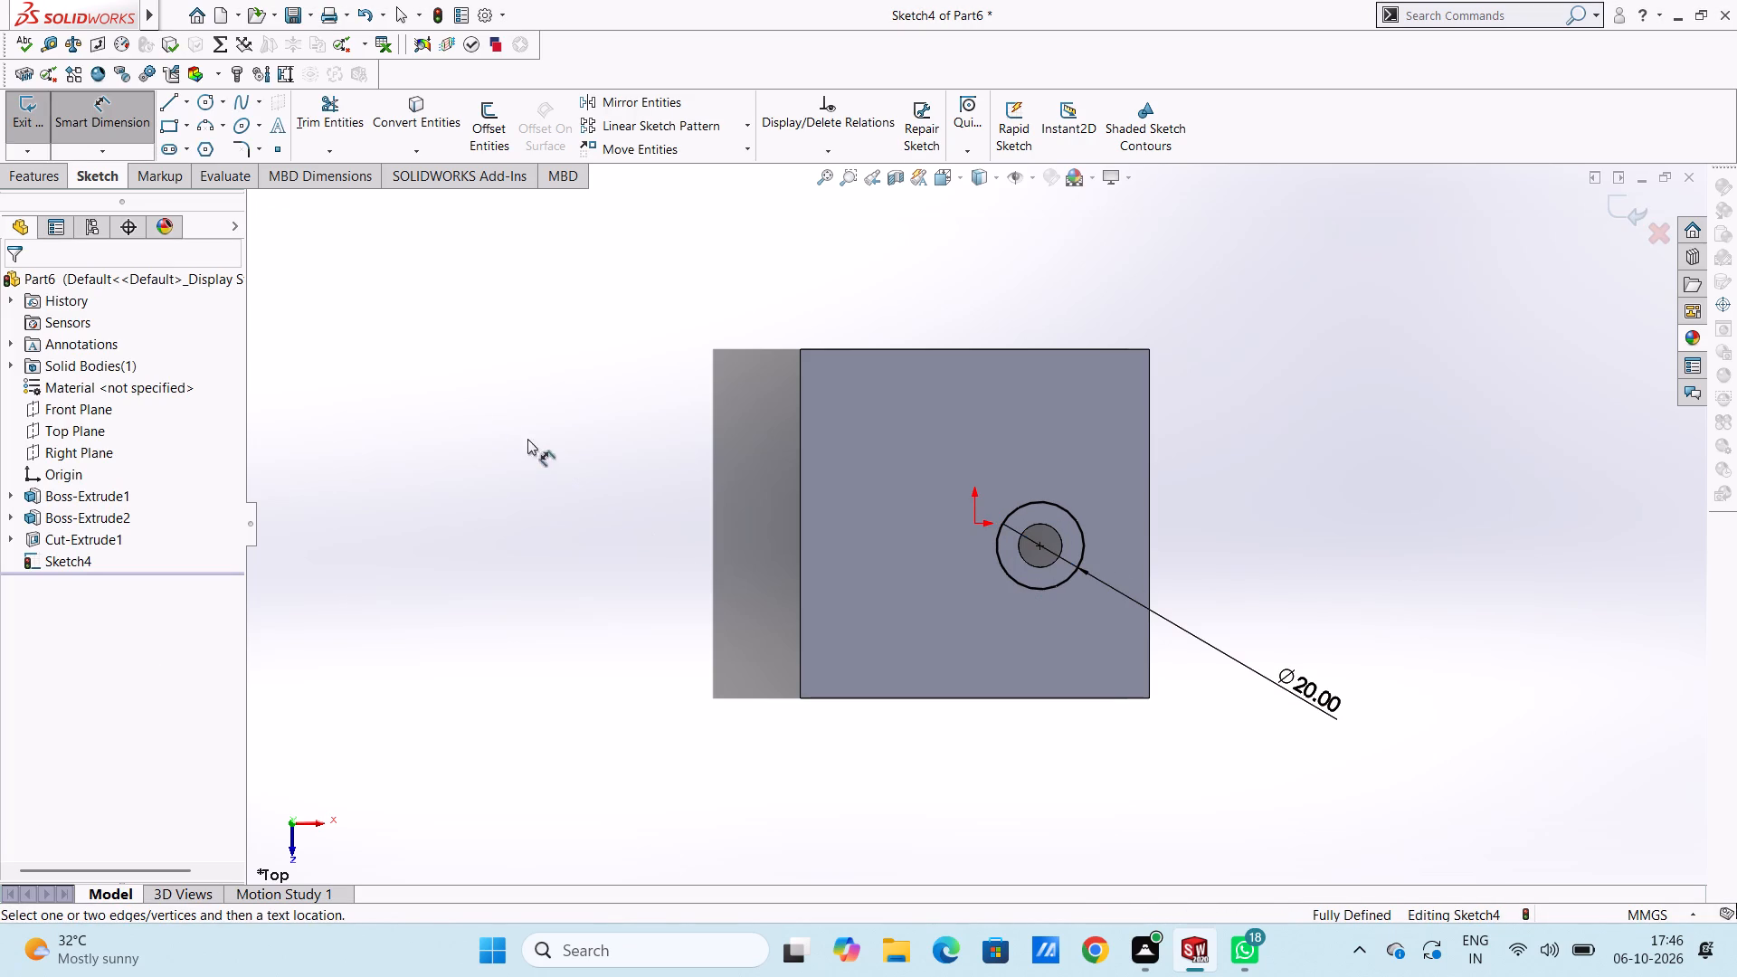
pyautogui.click(86, 122)
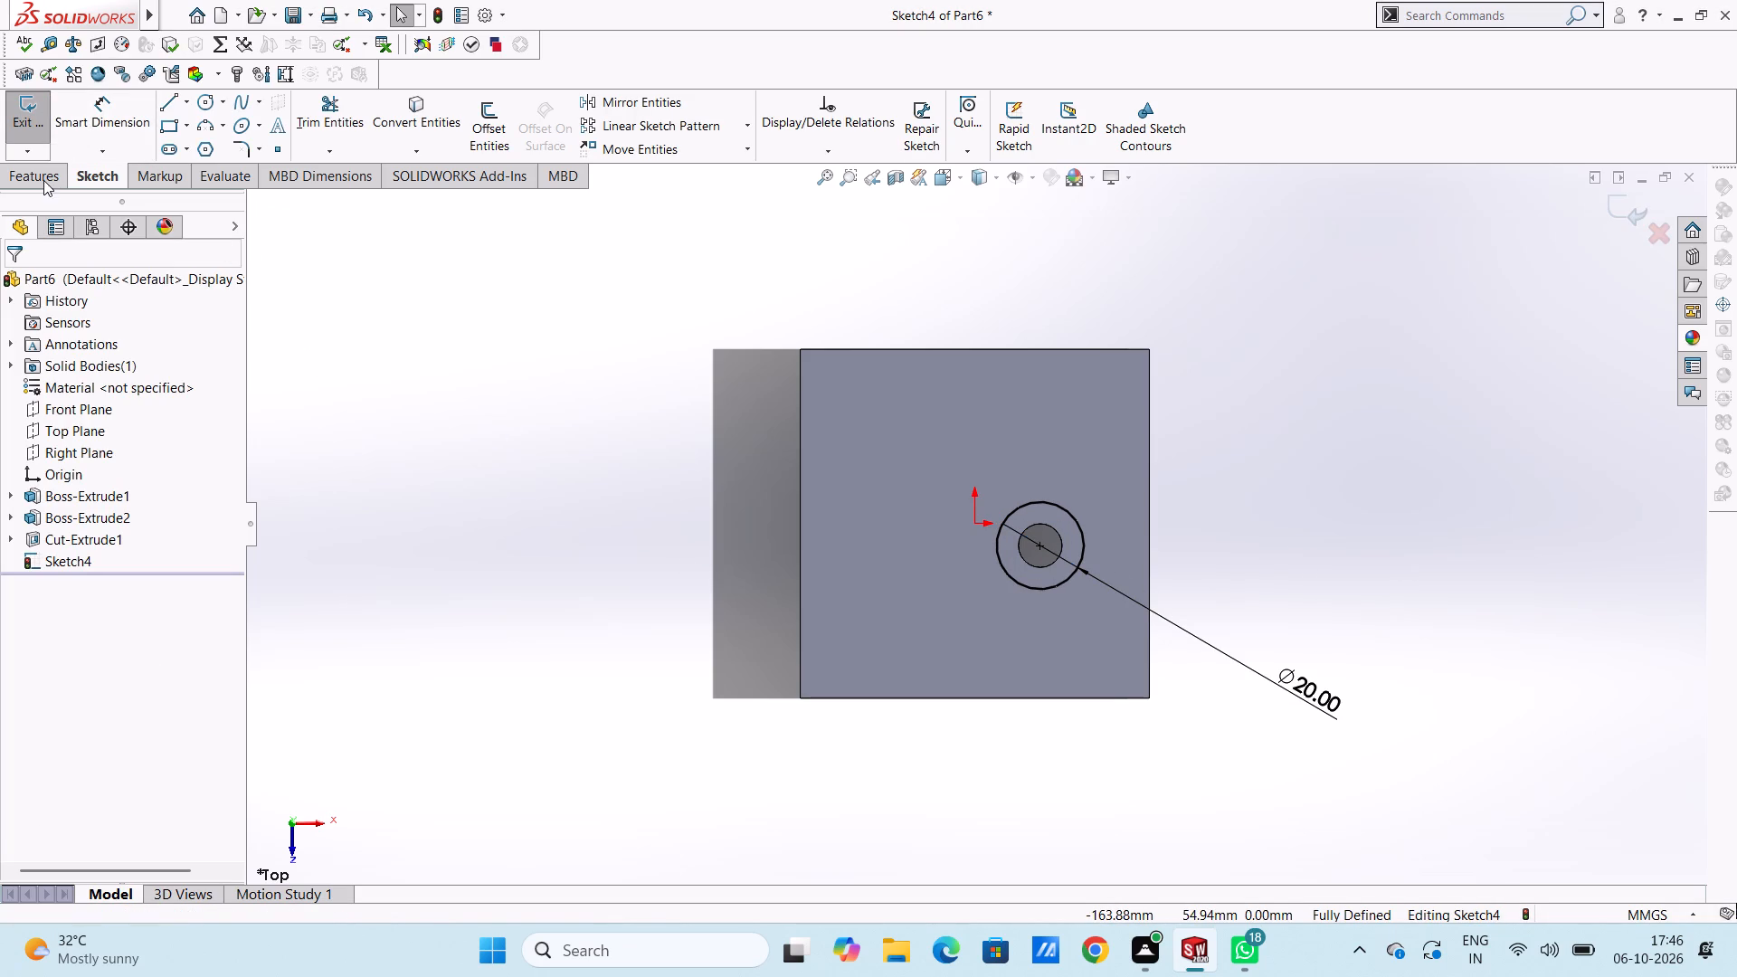
pyautogui.click(43, 177)
pyautogui.click(311, 128)
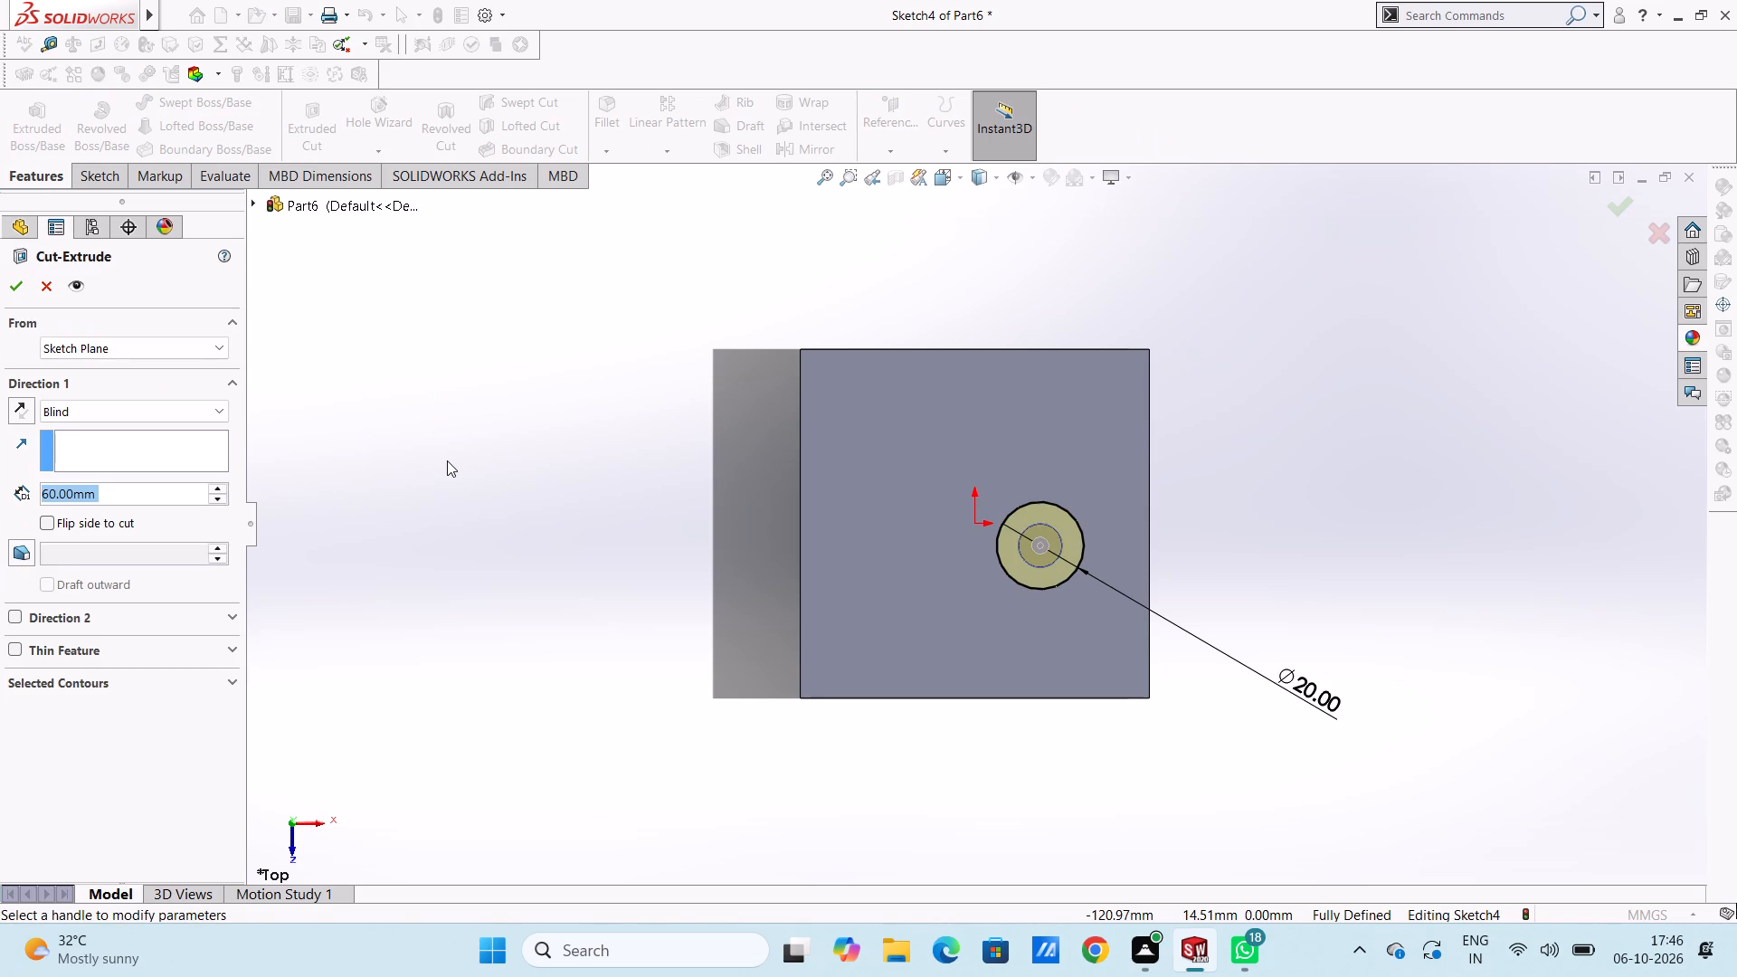
pyautogui.press('5')
pyautogui.press('Return')
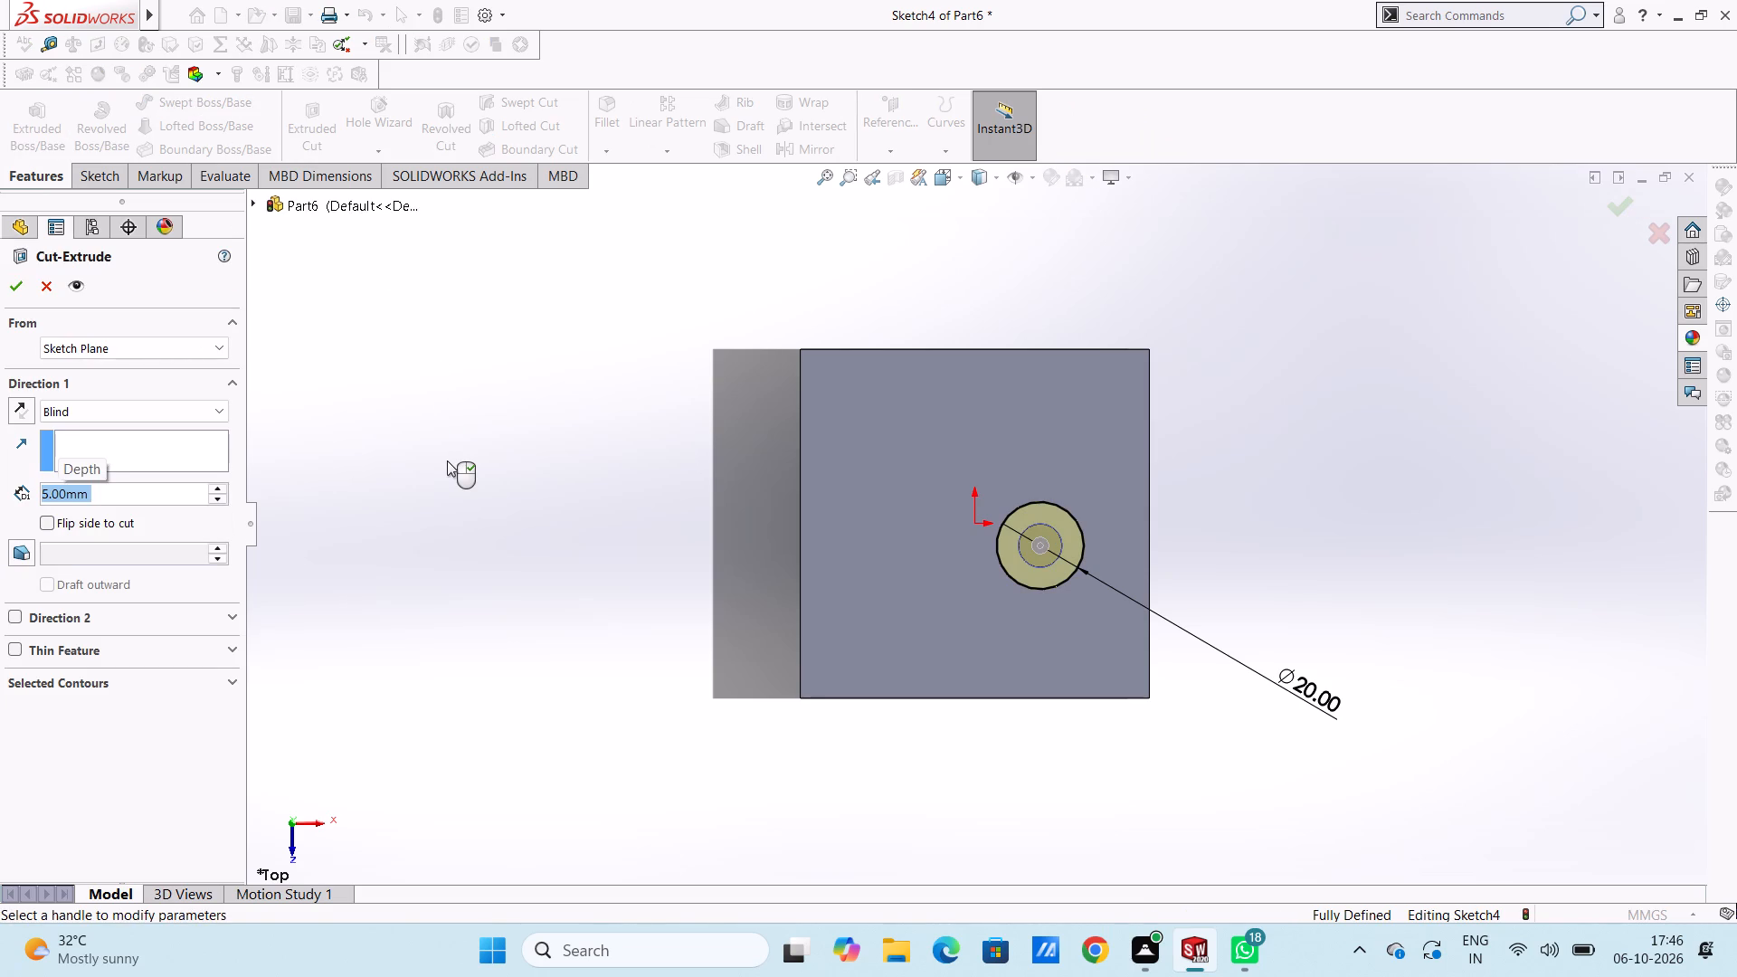
pyautogui.click(12, 288)
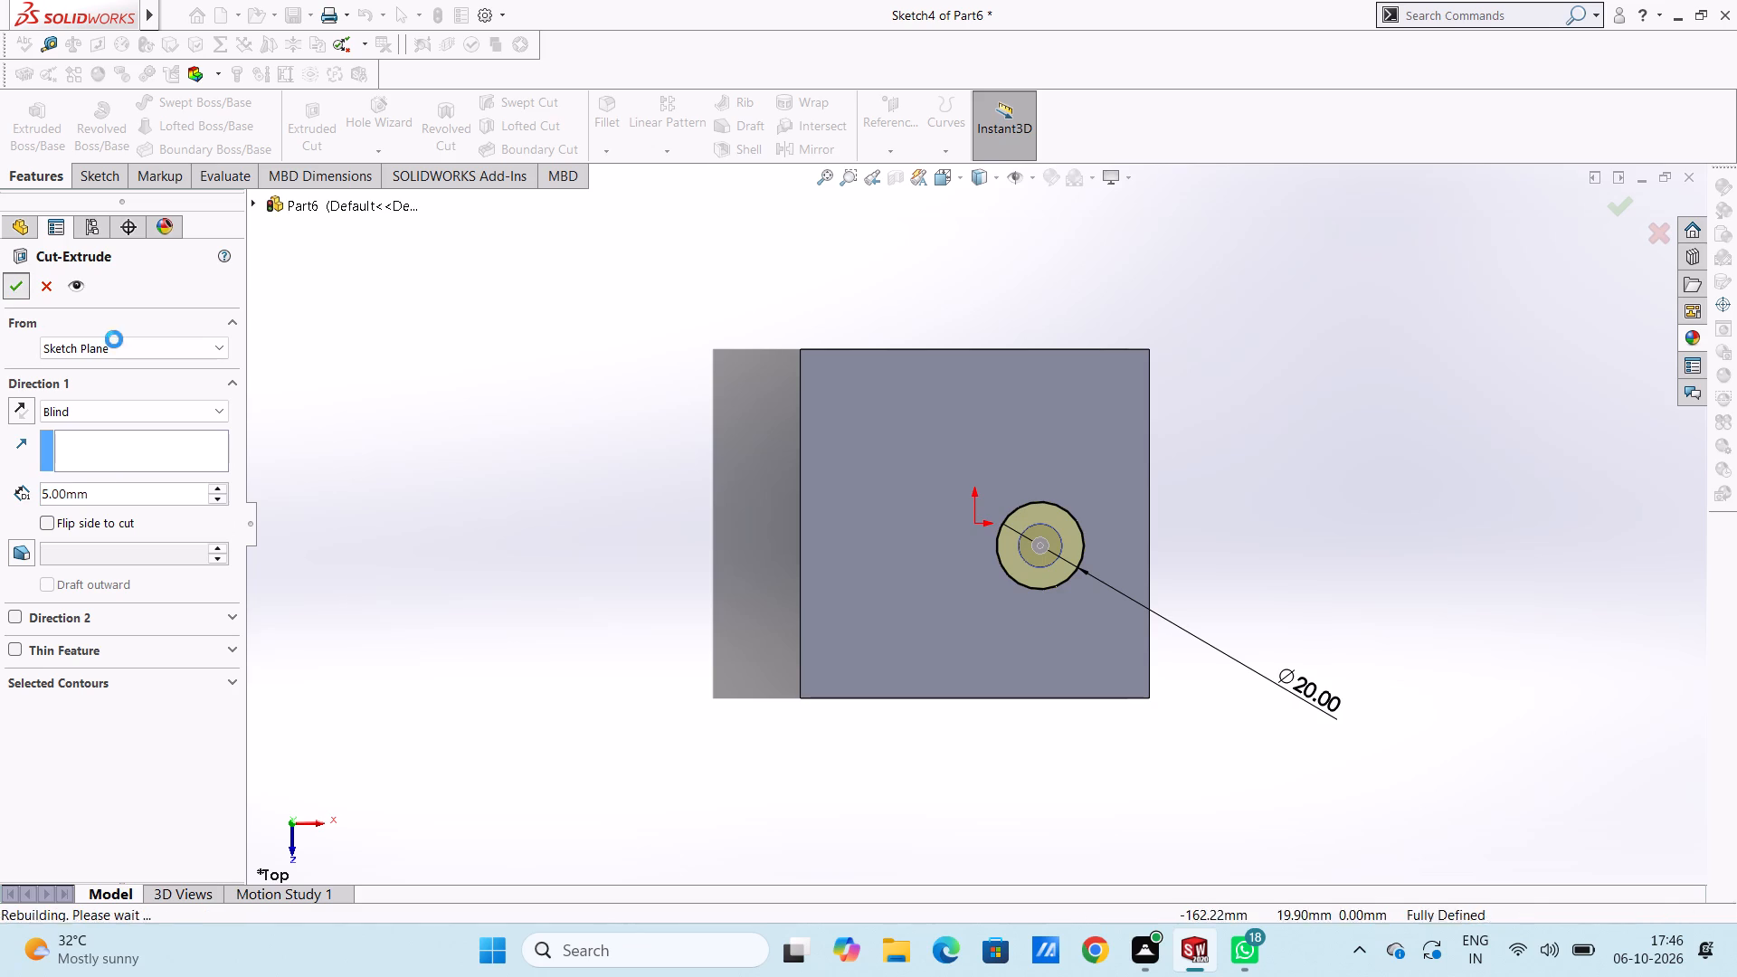
pyautogui.click(307, 477)
# Examine the counterbored hole and the bottom rib from several angles.
pyautogui.moveTo(384, 558); pyautogui.dragTo(335, 312, button='middle')
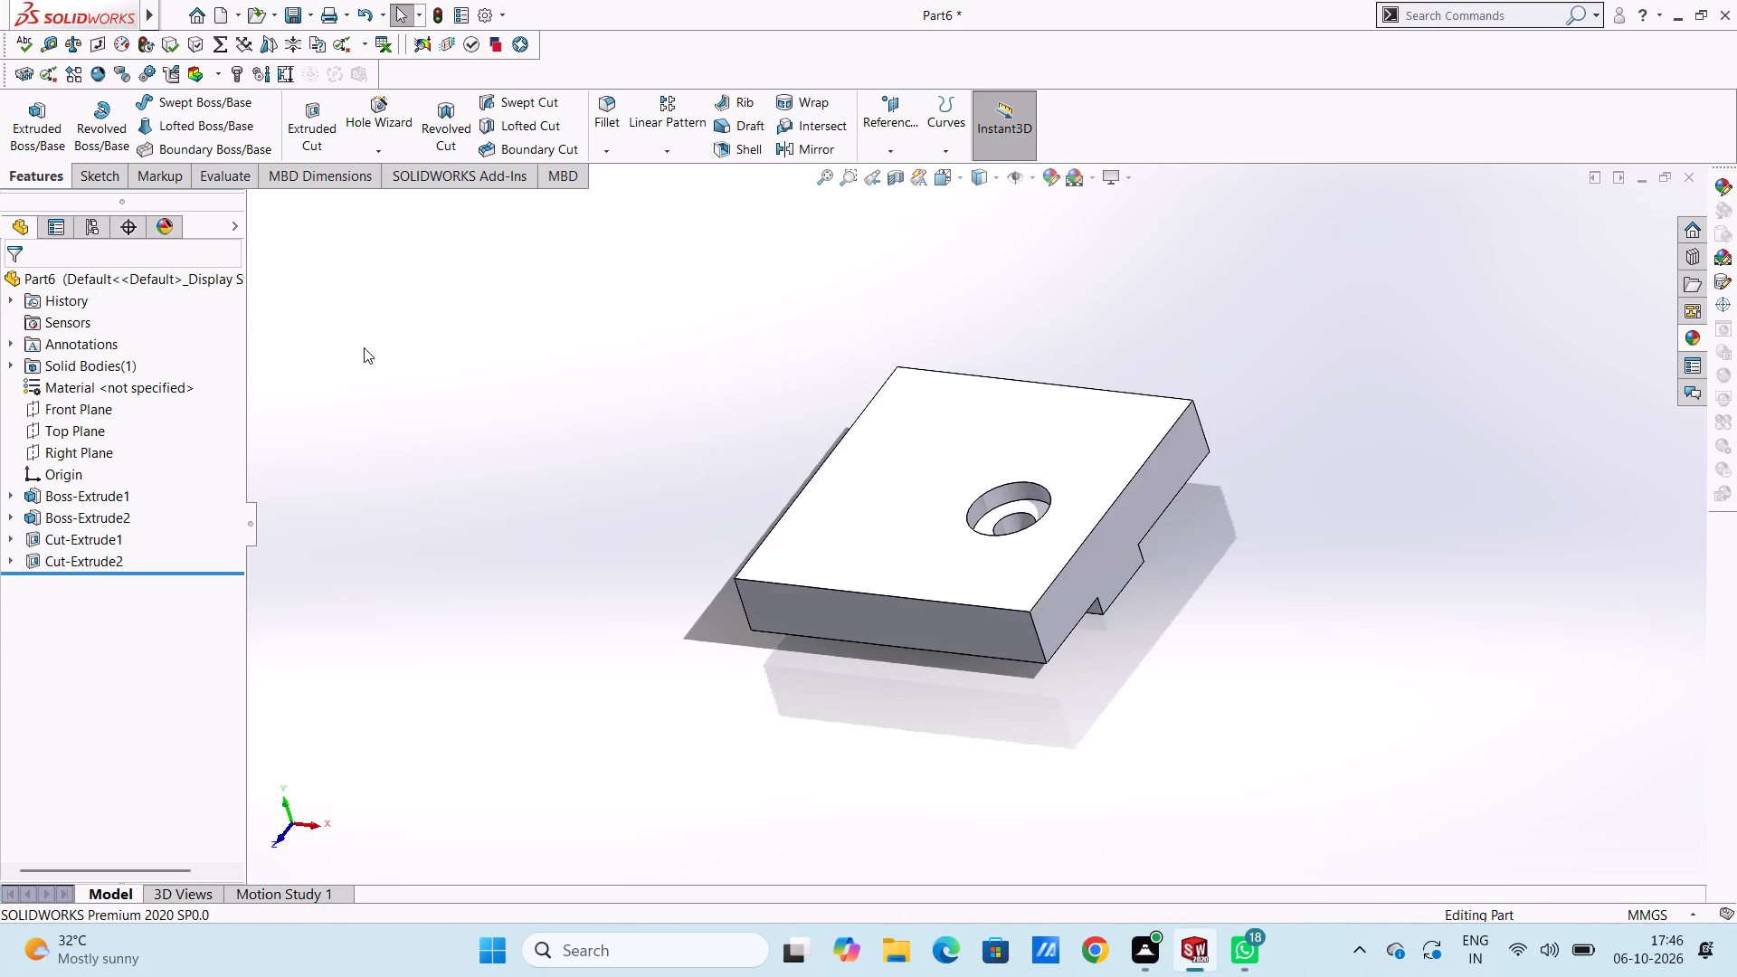
pyautogui.moveTo(470, 592); pyautogui.dragTo(468, 310, button='middle')
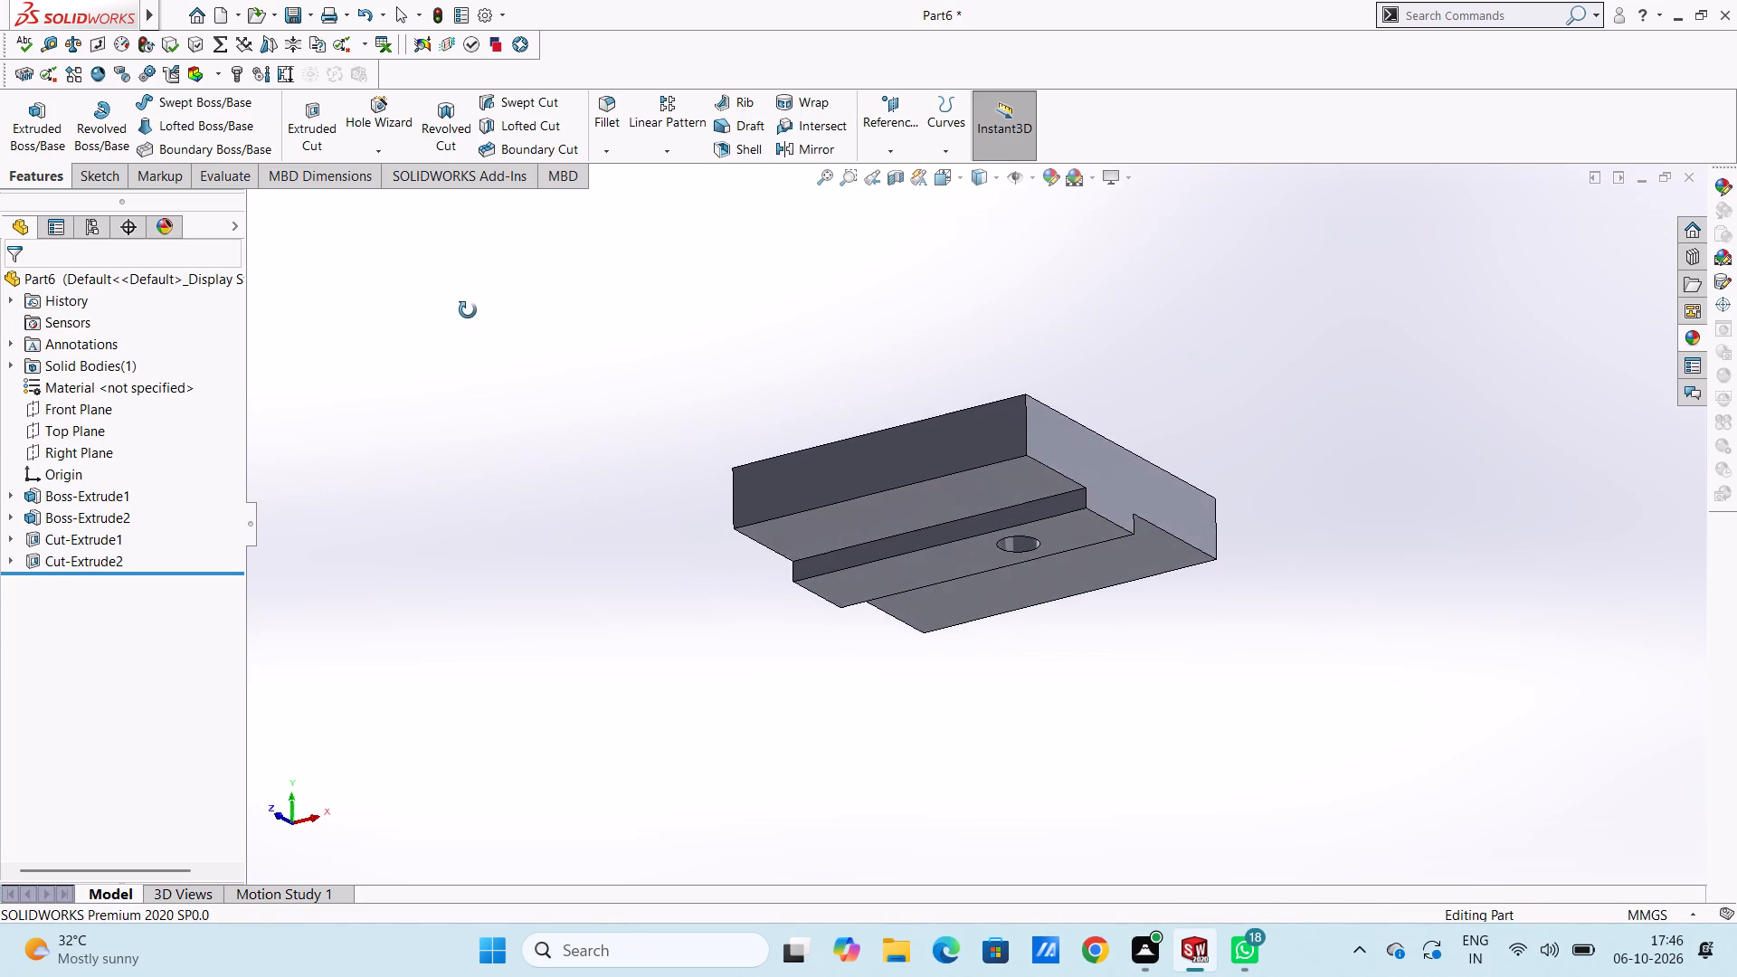
pyautogui.moveTo(468, 310); pyautogui.dragTo(466, 612, button='middle')
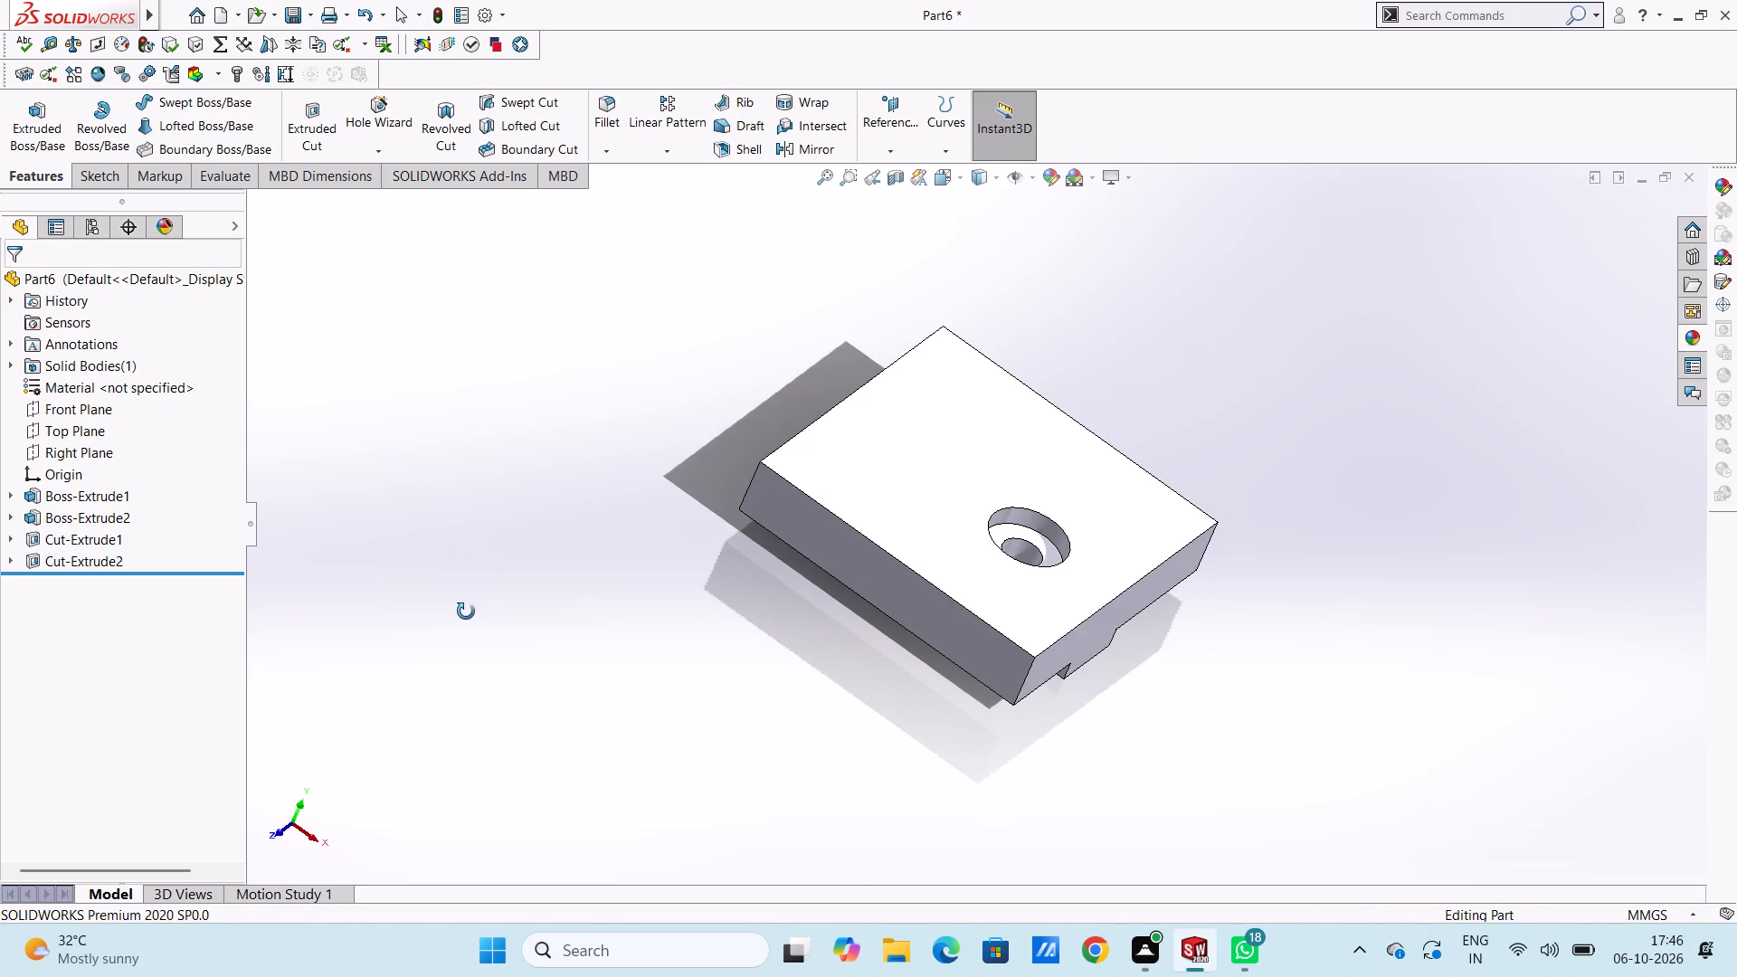
pyautogui.moveTo(466, 612); pyautogui.dragTo(462, 612, button='middle')
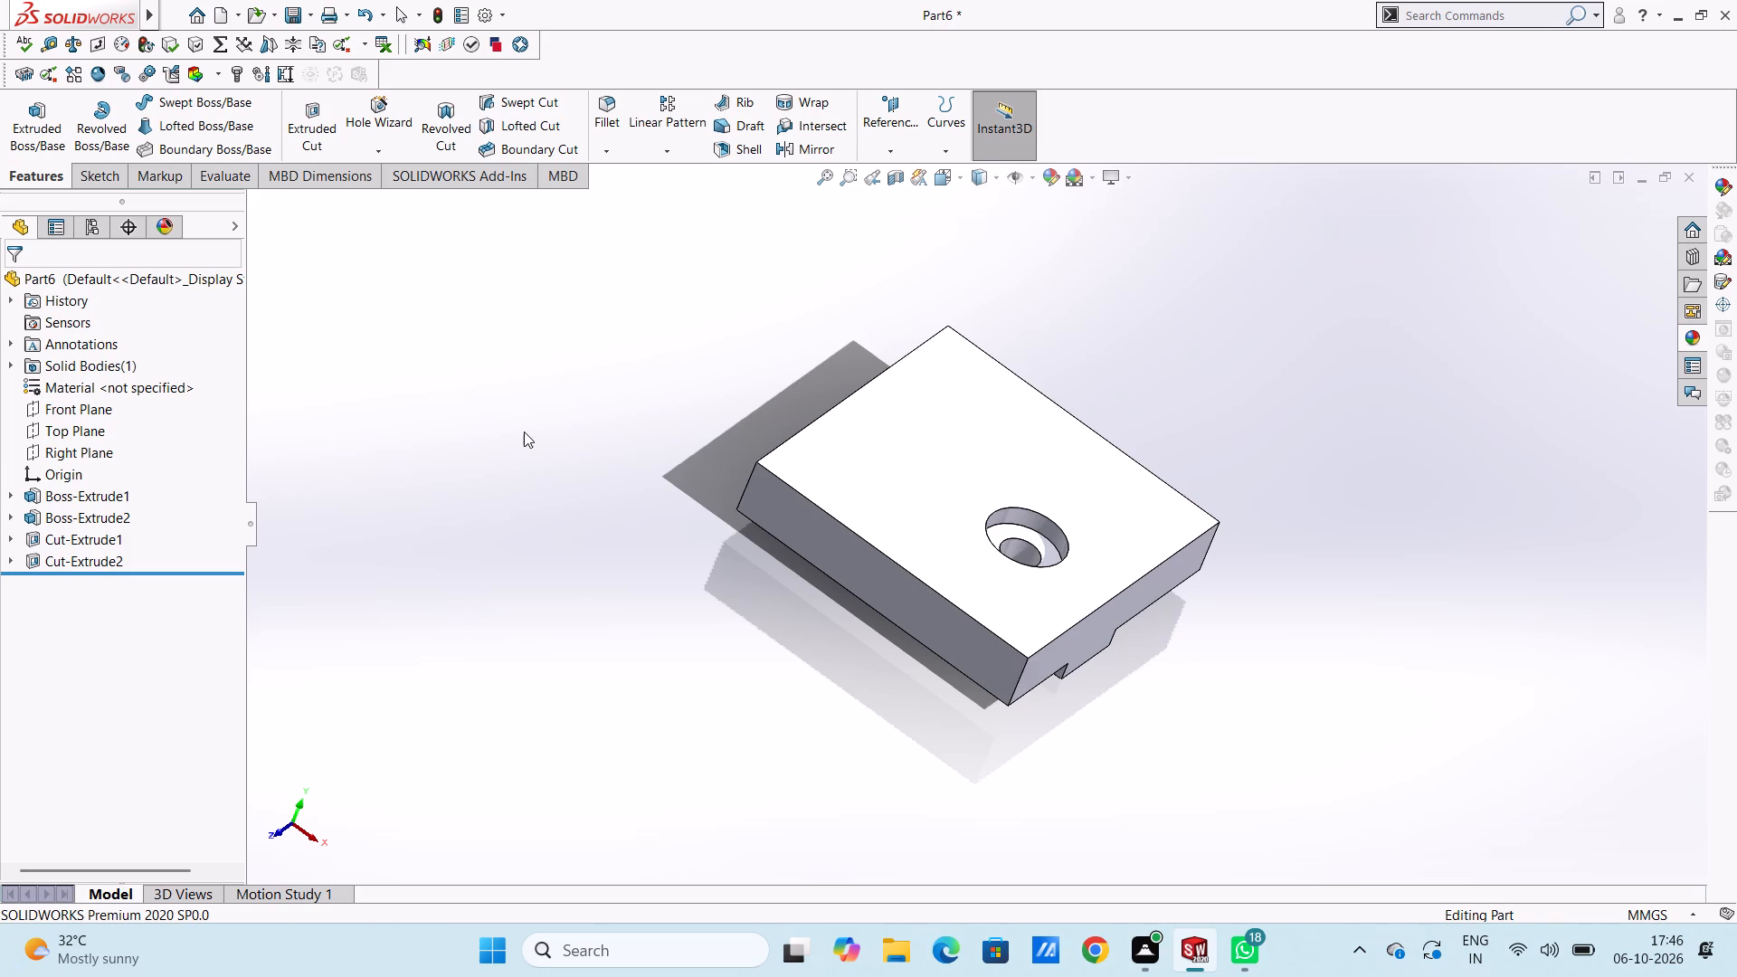
pyautogui.moveTo(524, 432); pyautogui.dragTo(641, 478, button='middle')
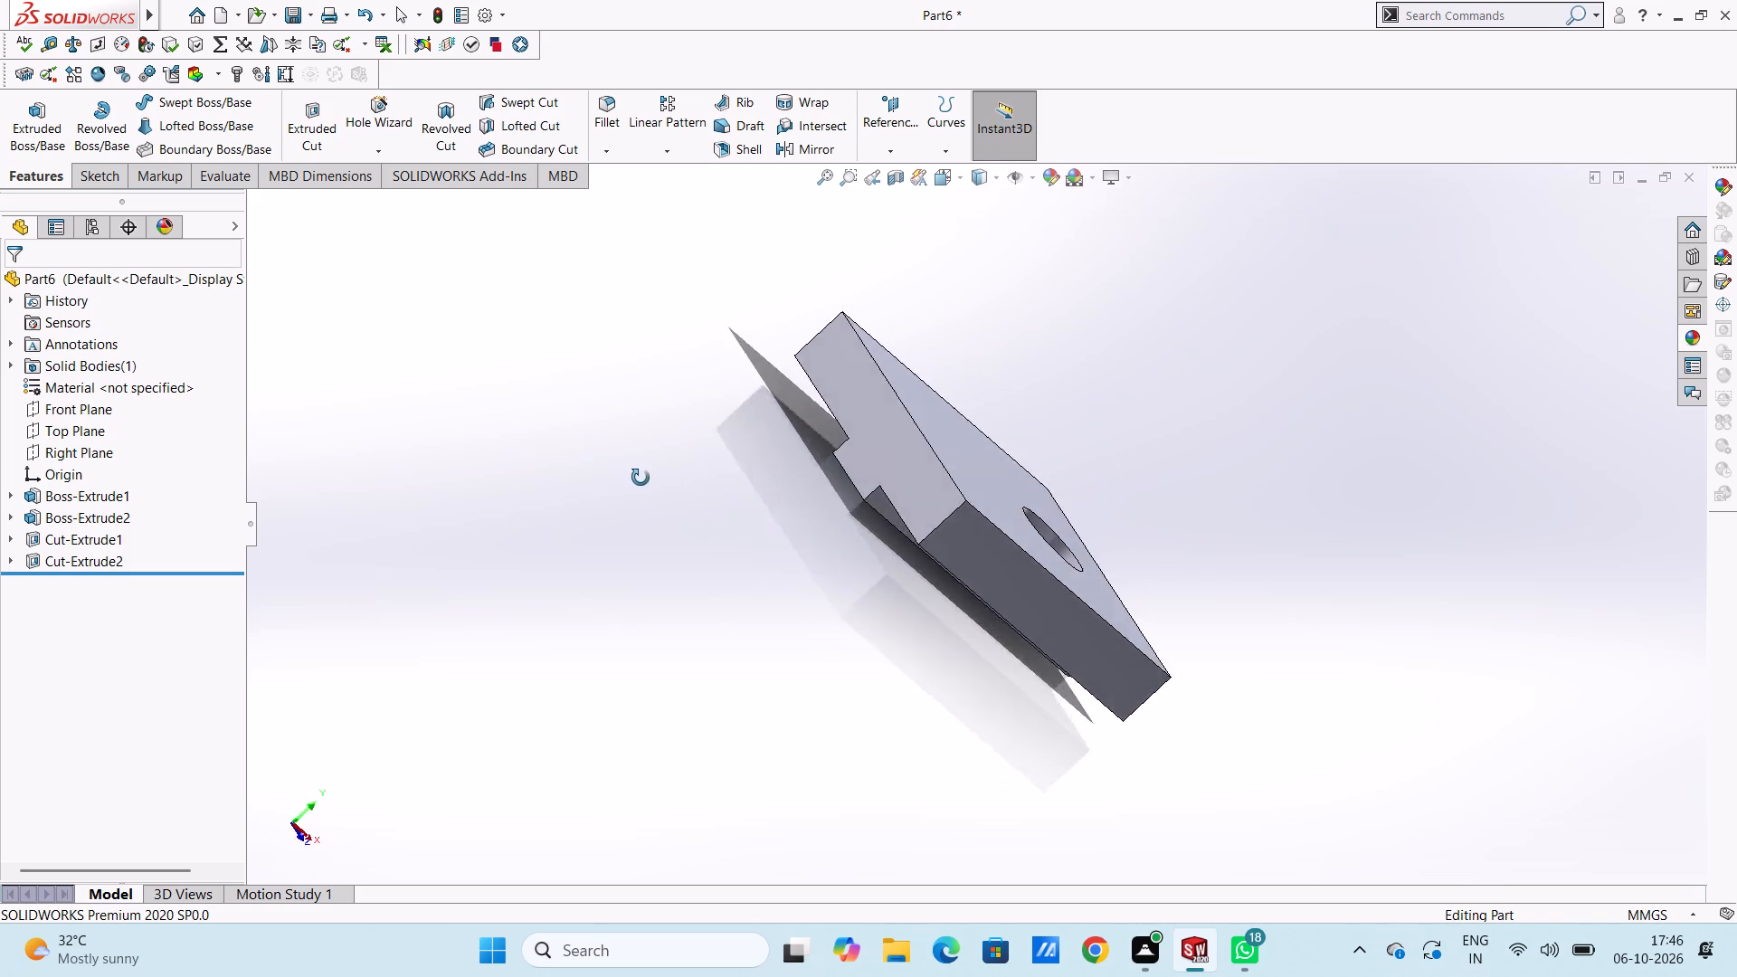
pyautogui.moveTo(641, 478); pyautogui.dragTo(555, 356, button='middle')
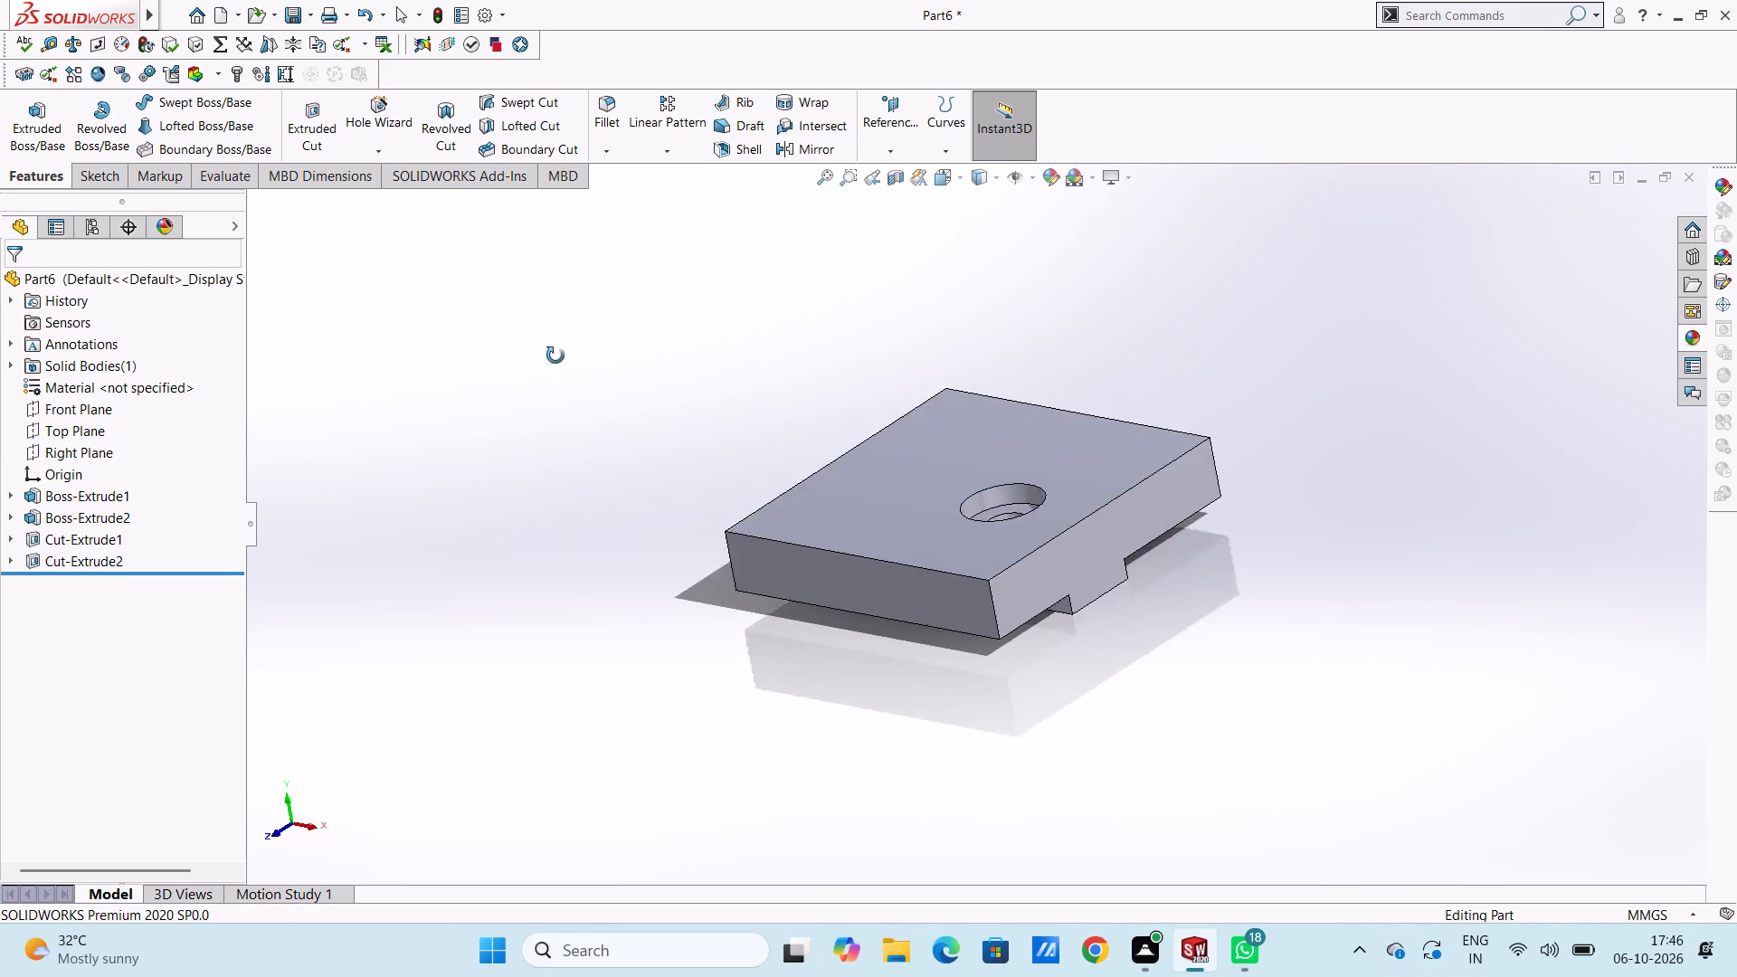
pyautogui.moveTo(555, 356); pyautogui.dragTo(526, 402, button='middle')
pyautogui.moveTo(526, 402); pyautogui.dragTo(546, 413, button='middle')
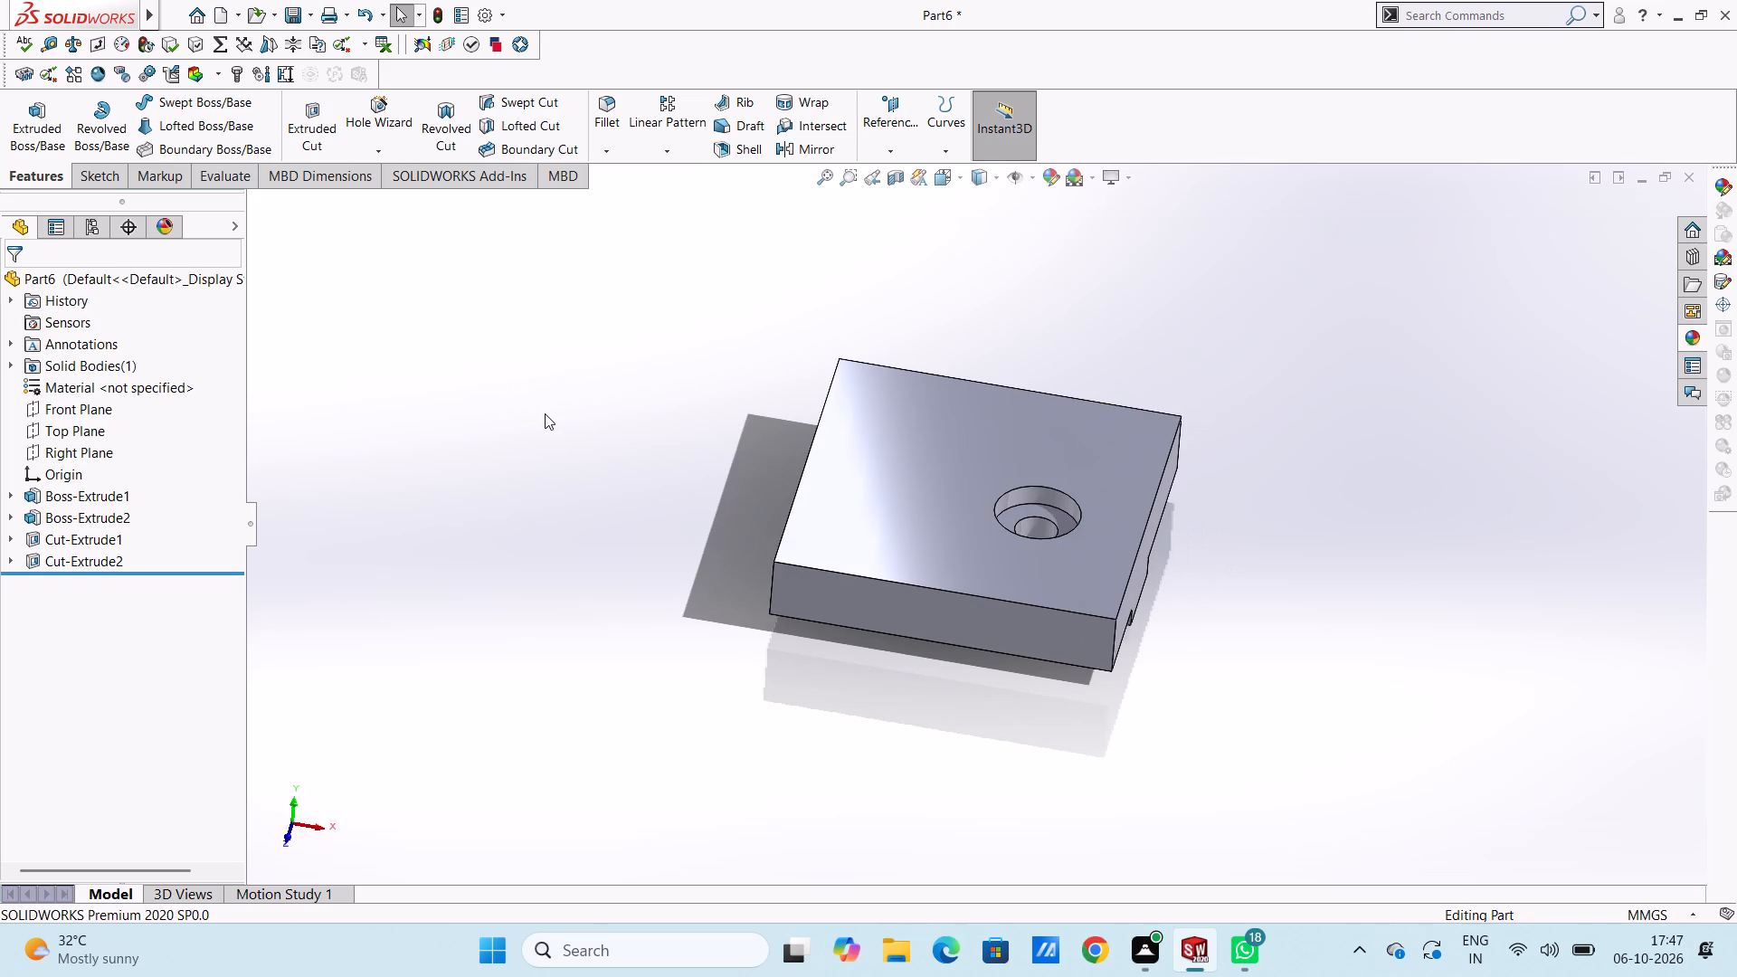
# Start a sketch on the plate's top face and draw a 10 mm line from the back-right corner along the right edge, continuing with a 15 mm line inward.
pyautogui.hotkey('ctrl', '5')
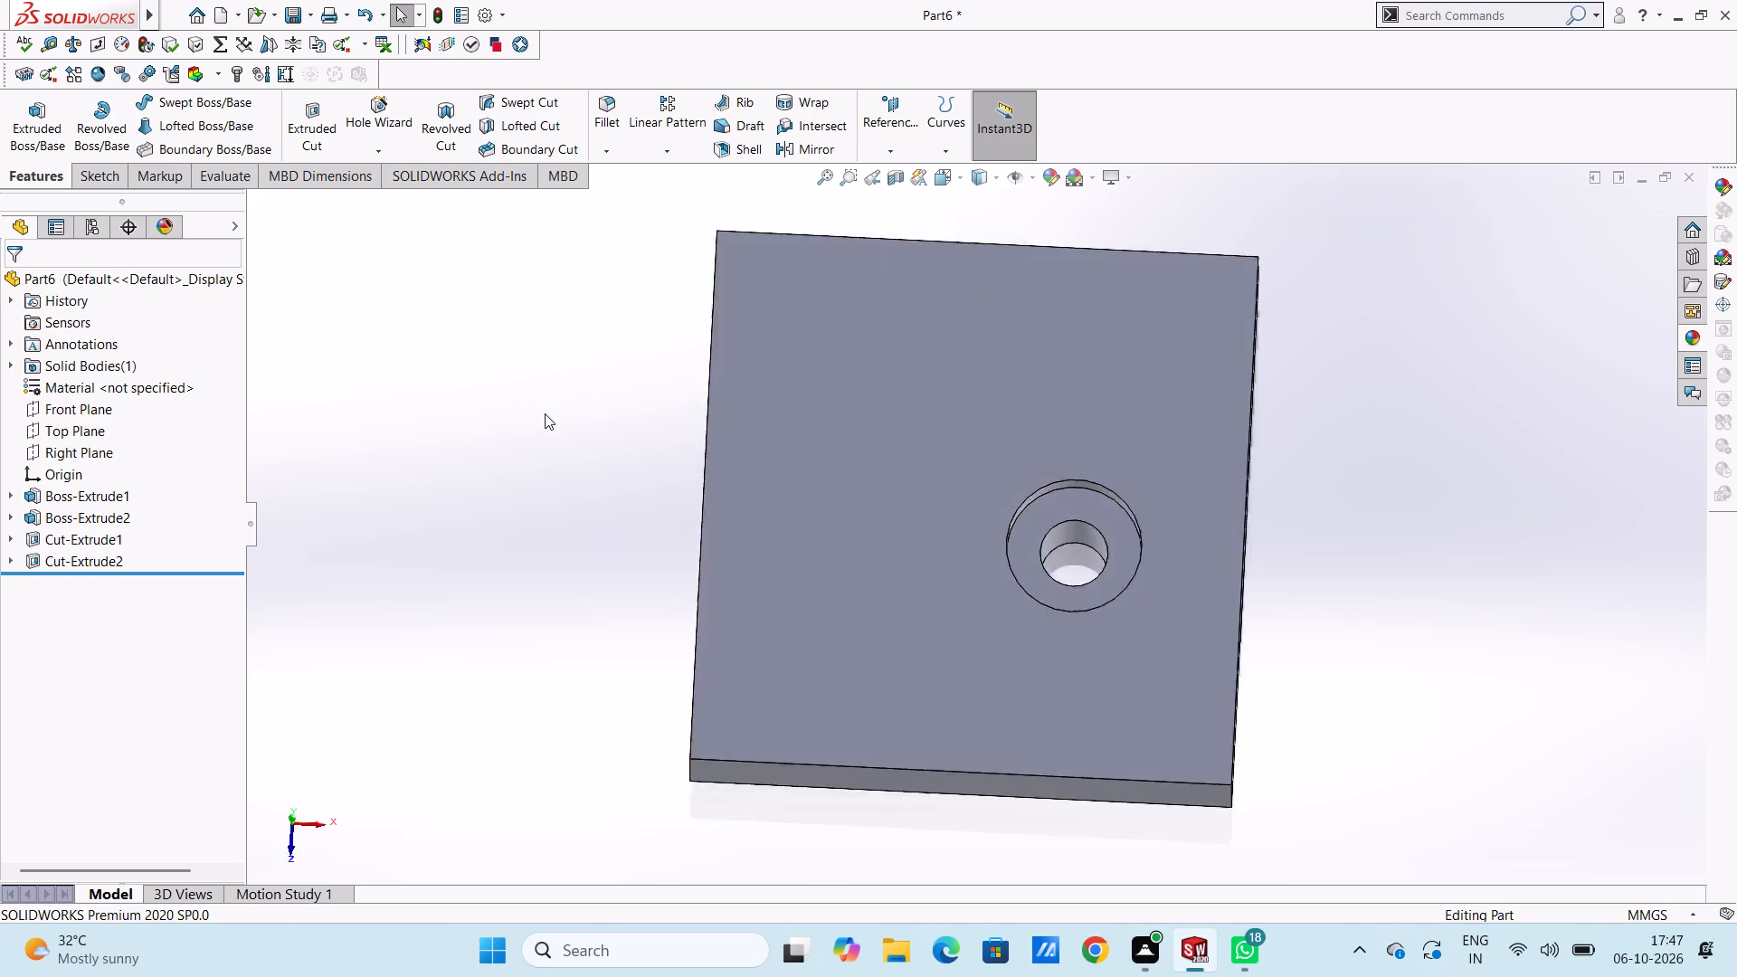
pyautogui.scroll(3, 545, 413)
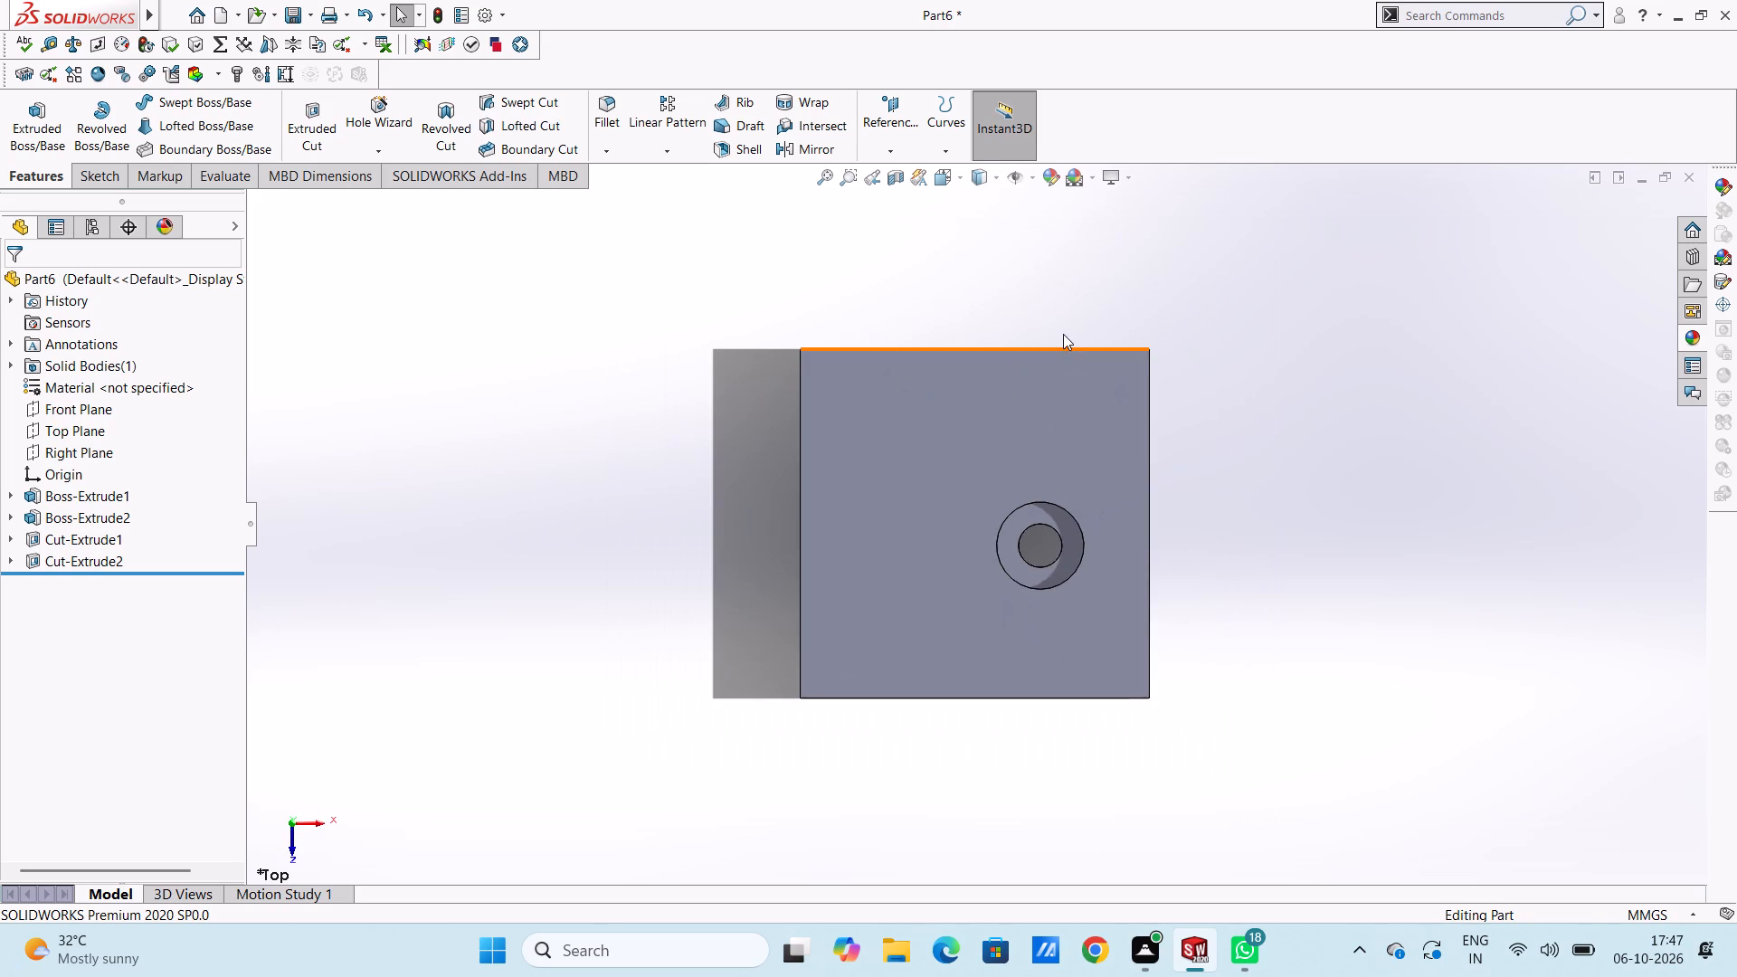
pyautogui.scroll(-1, 1064, 334)
pyautogui.click(825, 440)
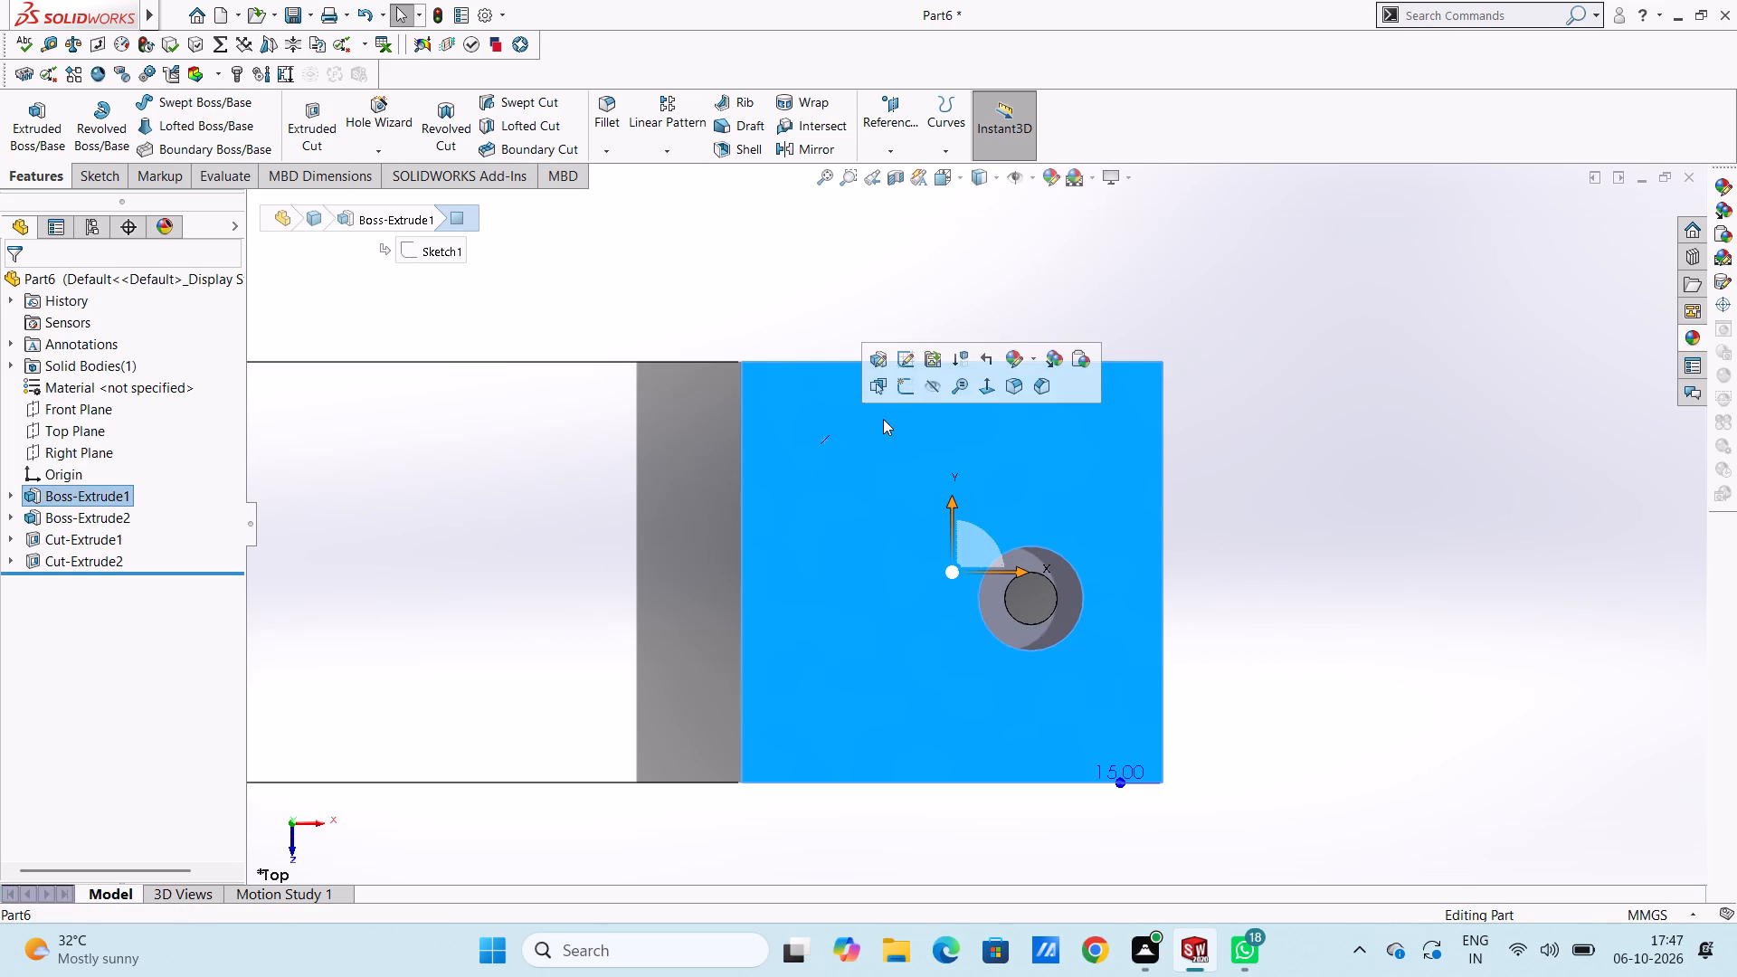
pyautogui.click(900, 394)
pyautogui.click(883, 285)
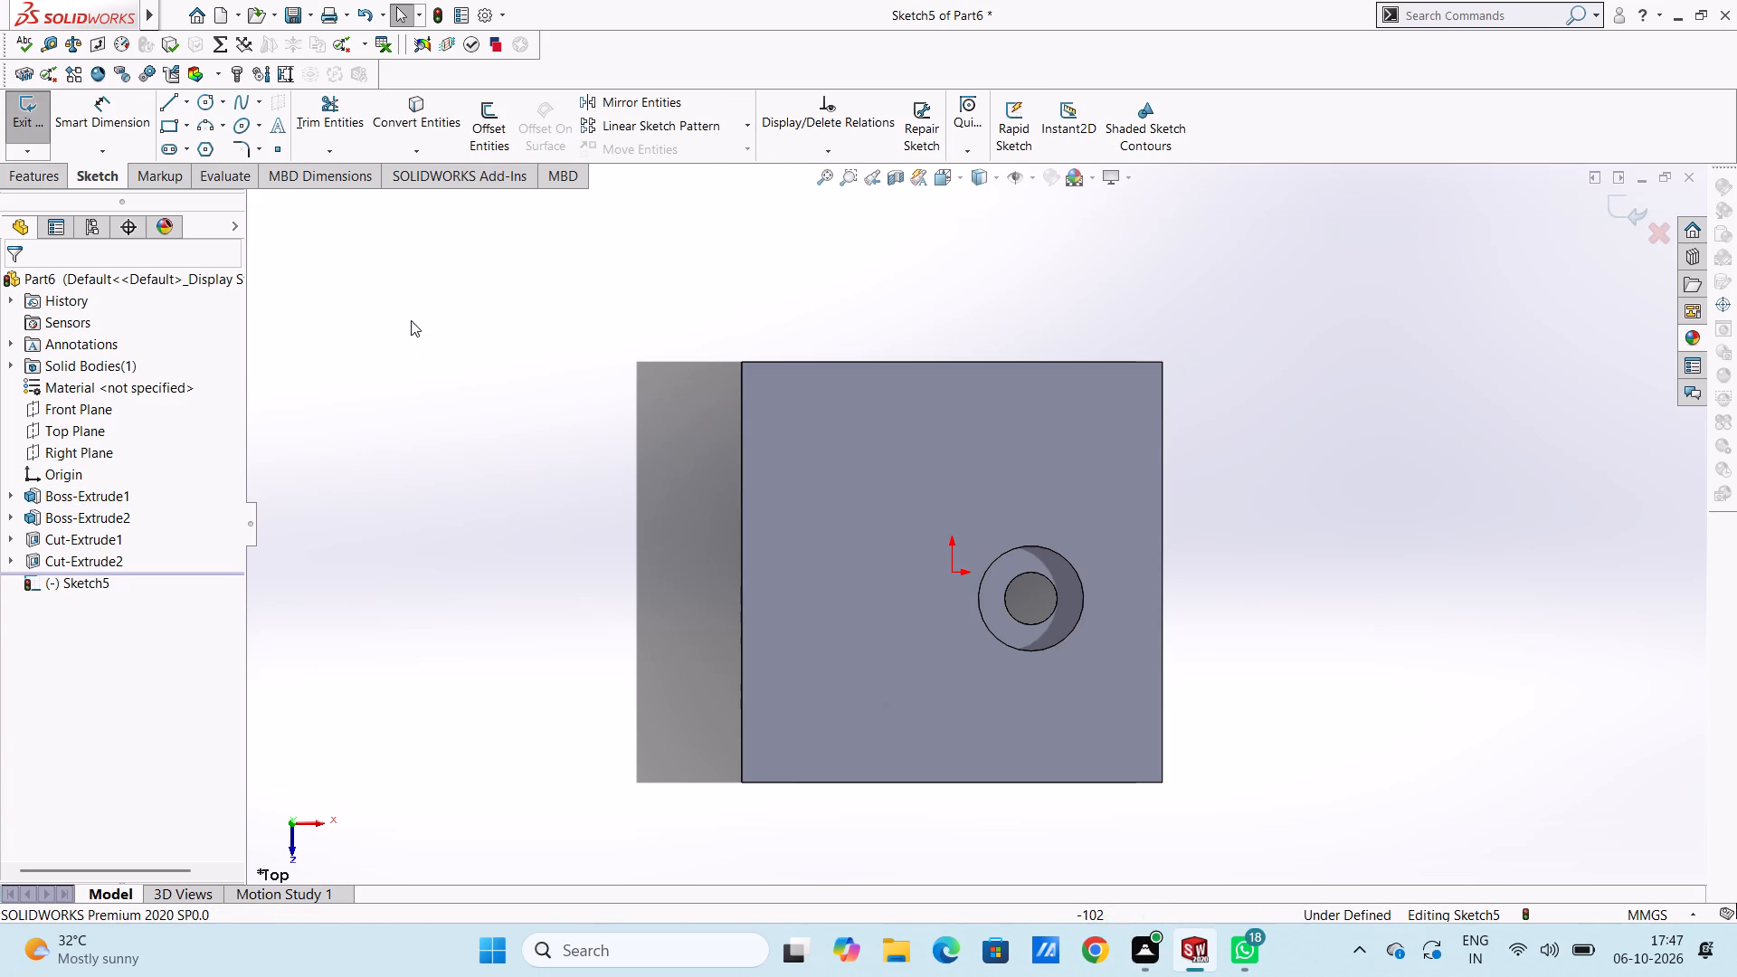
pyautogui.click(168, 100)
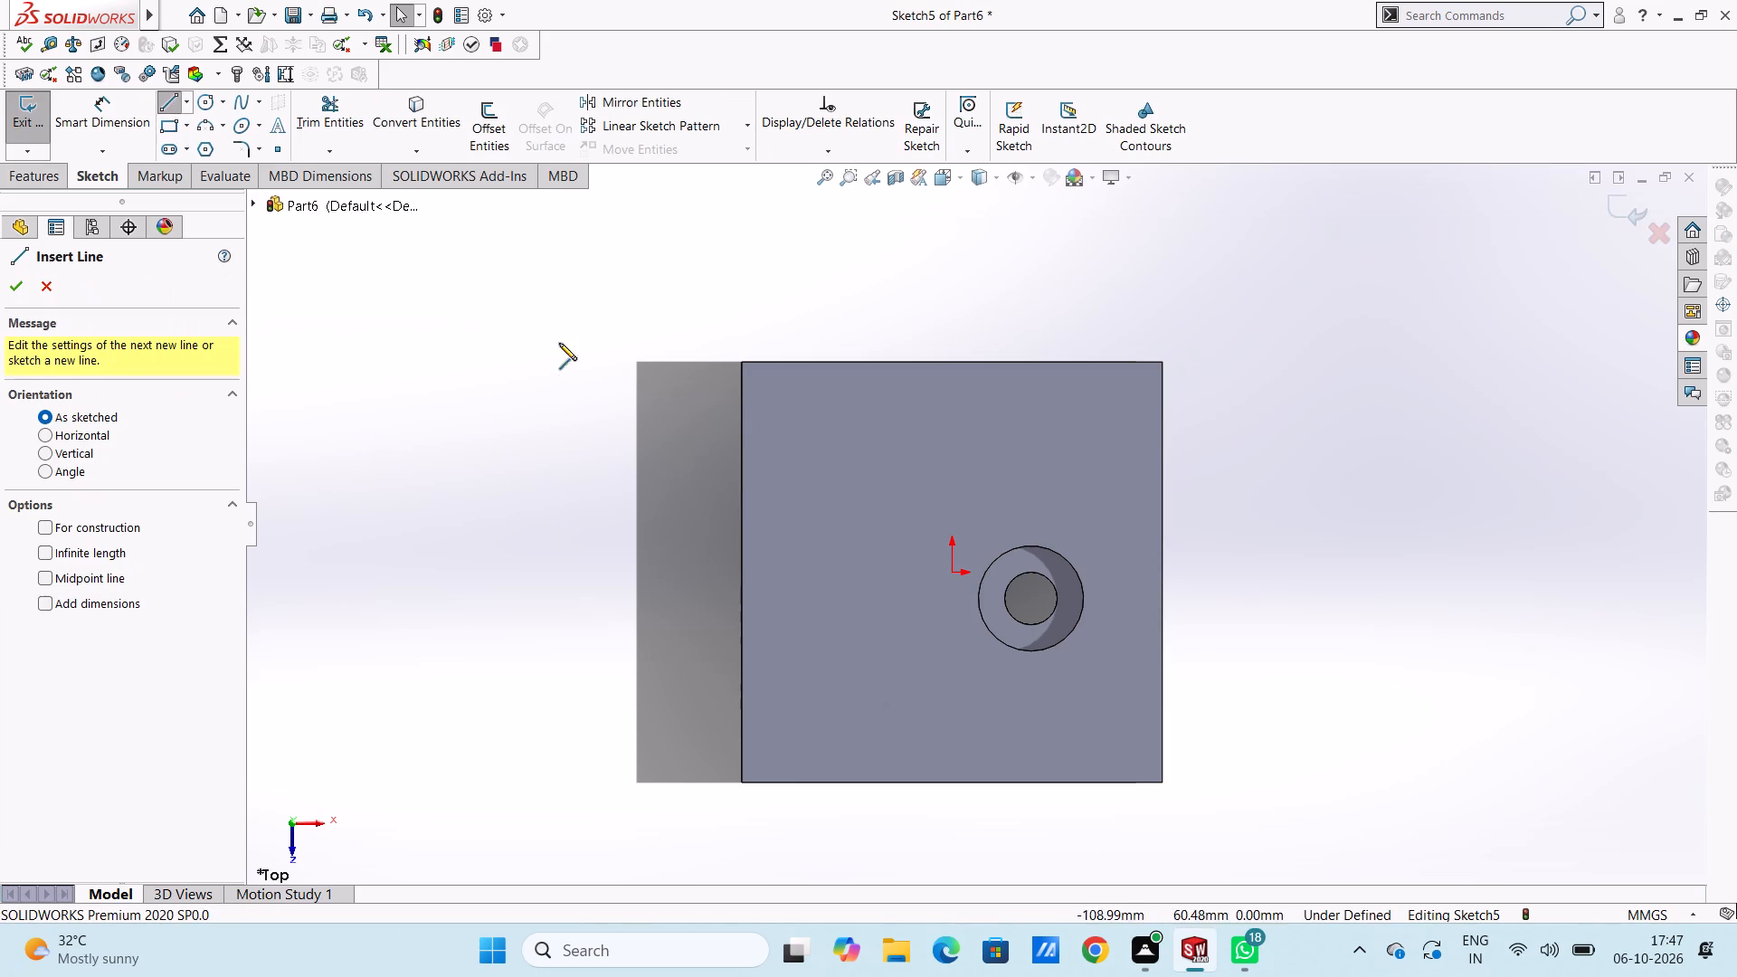
pyautogui.click(1163, 360)
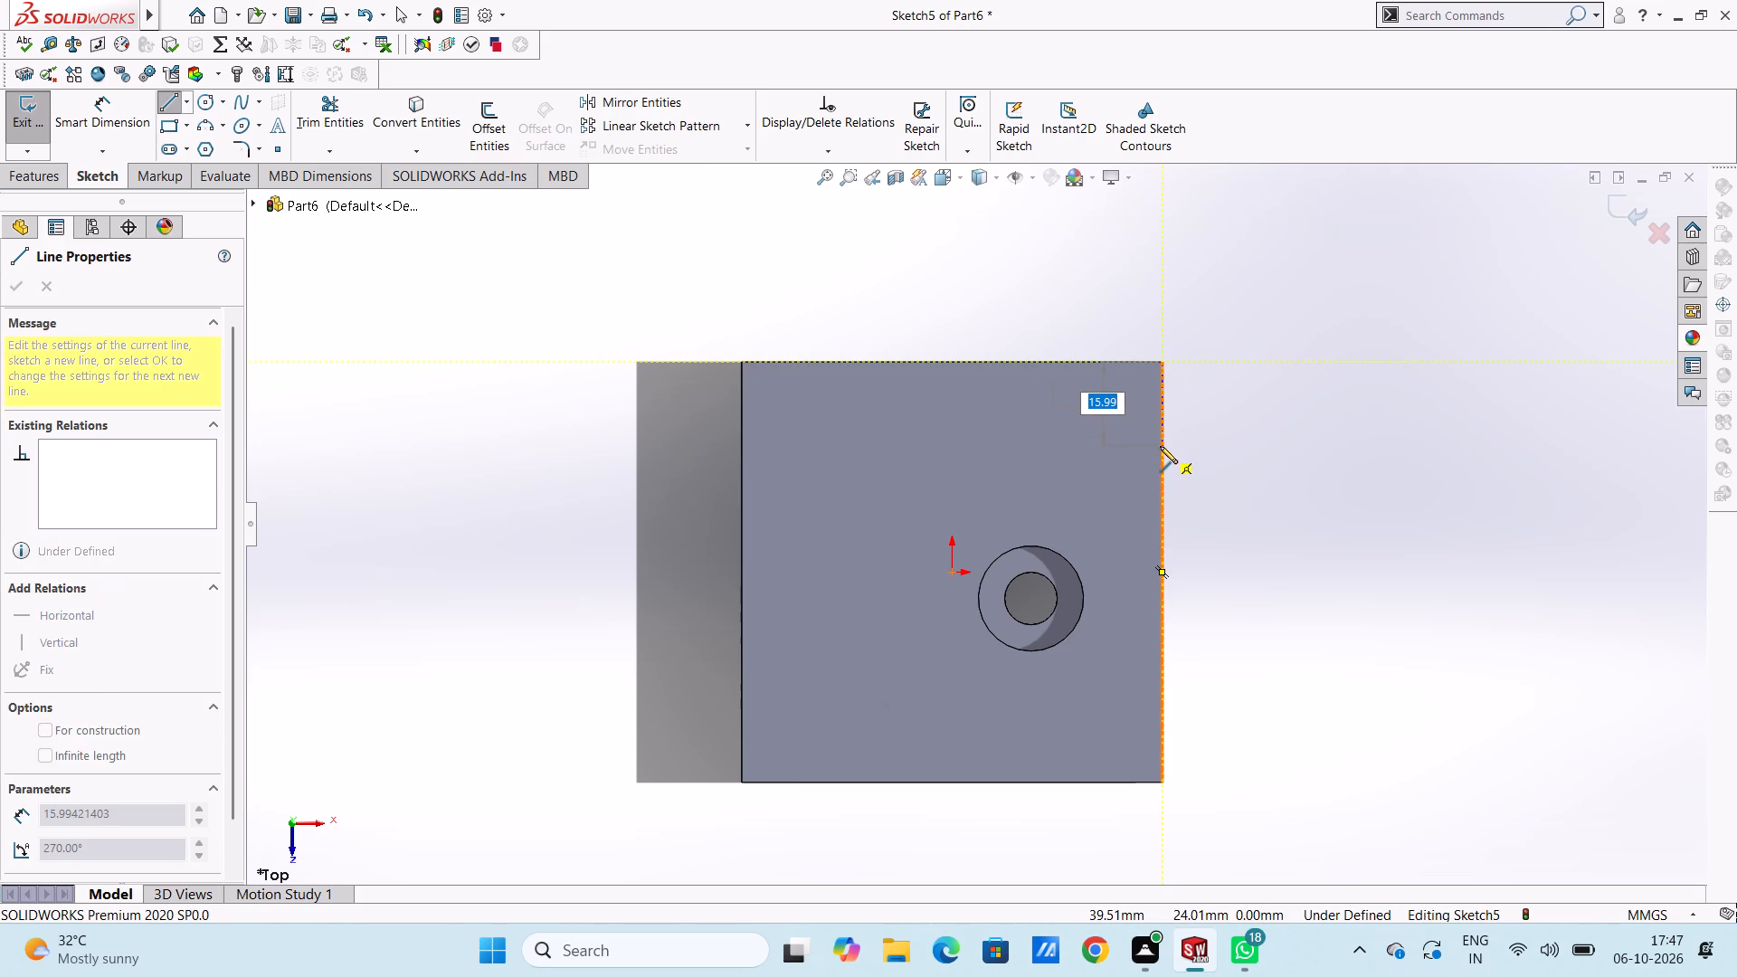
pyautogui.write('10')
pyautogui.press('Return')
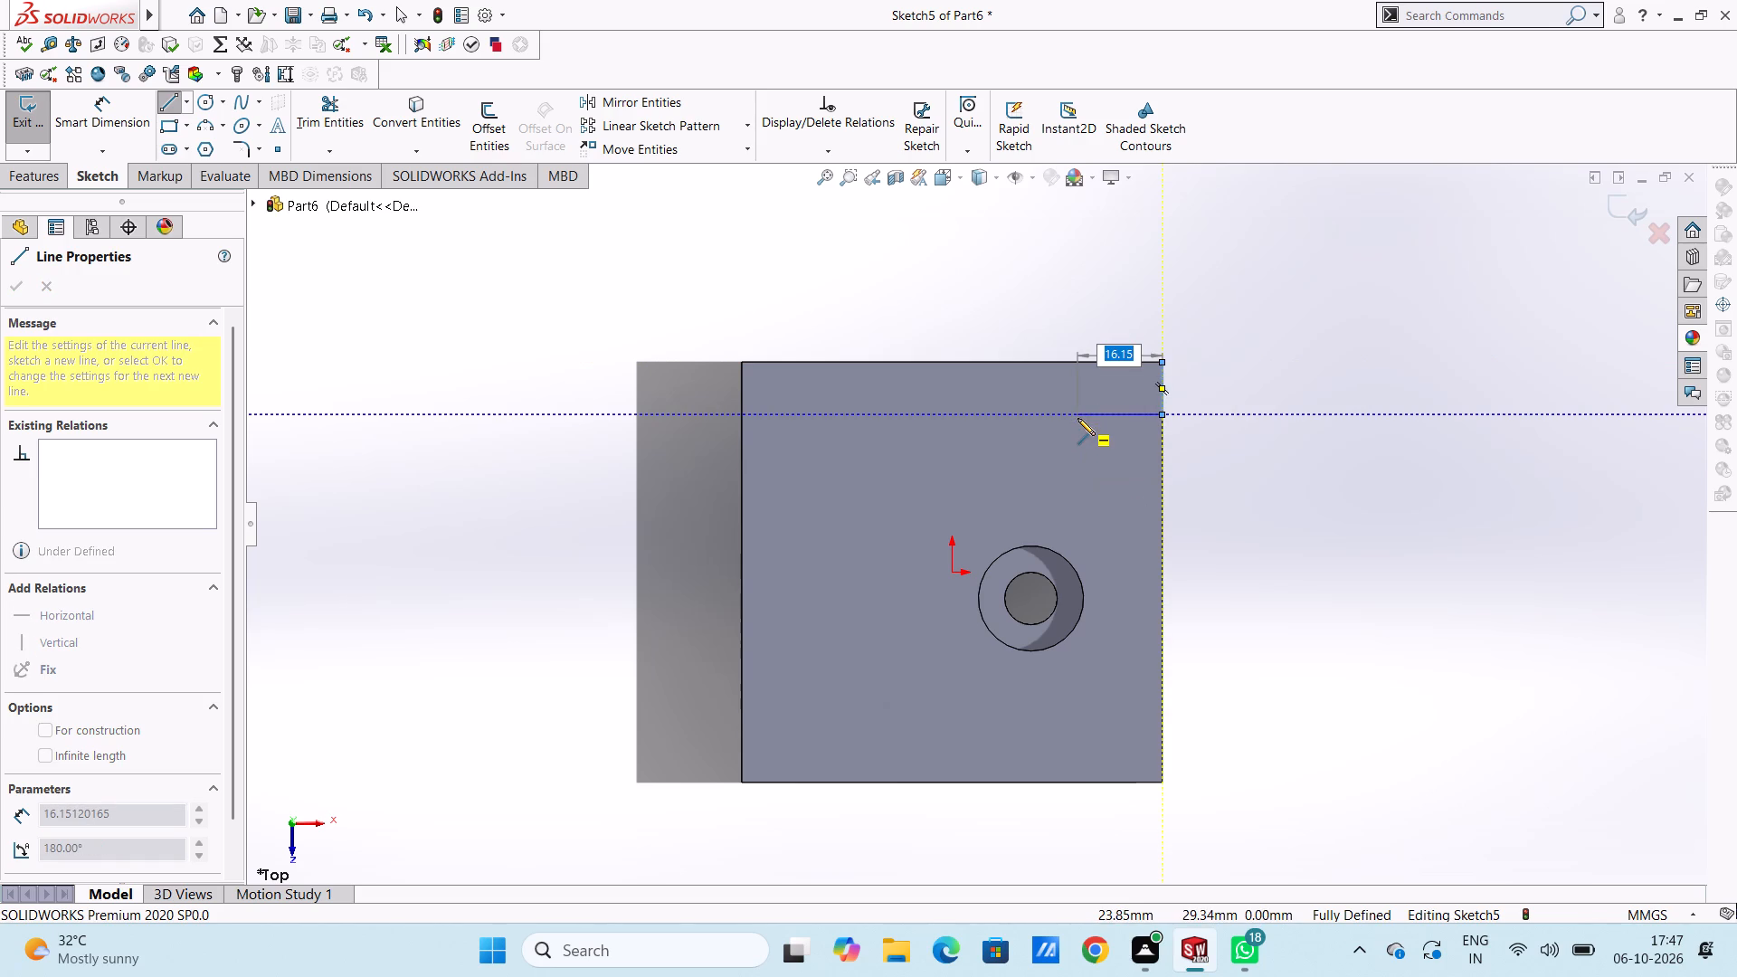
pyautogui.write('15')
pyautogui.press('Return')
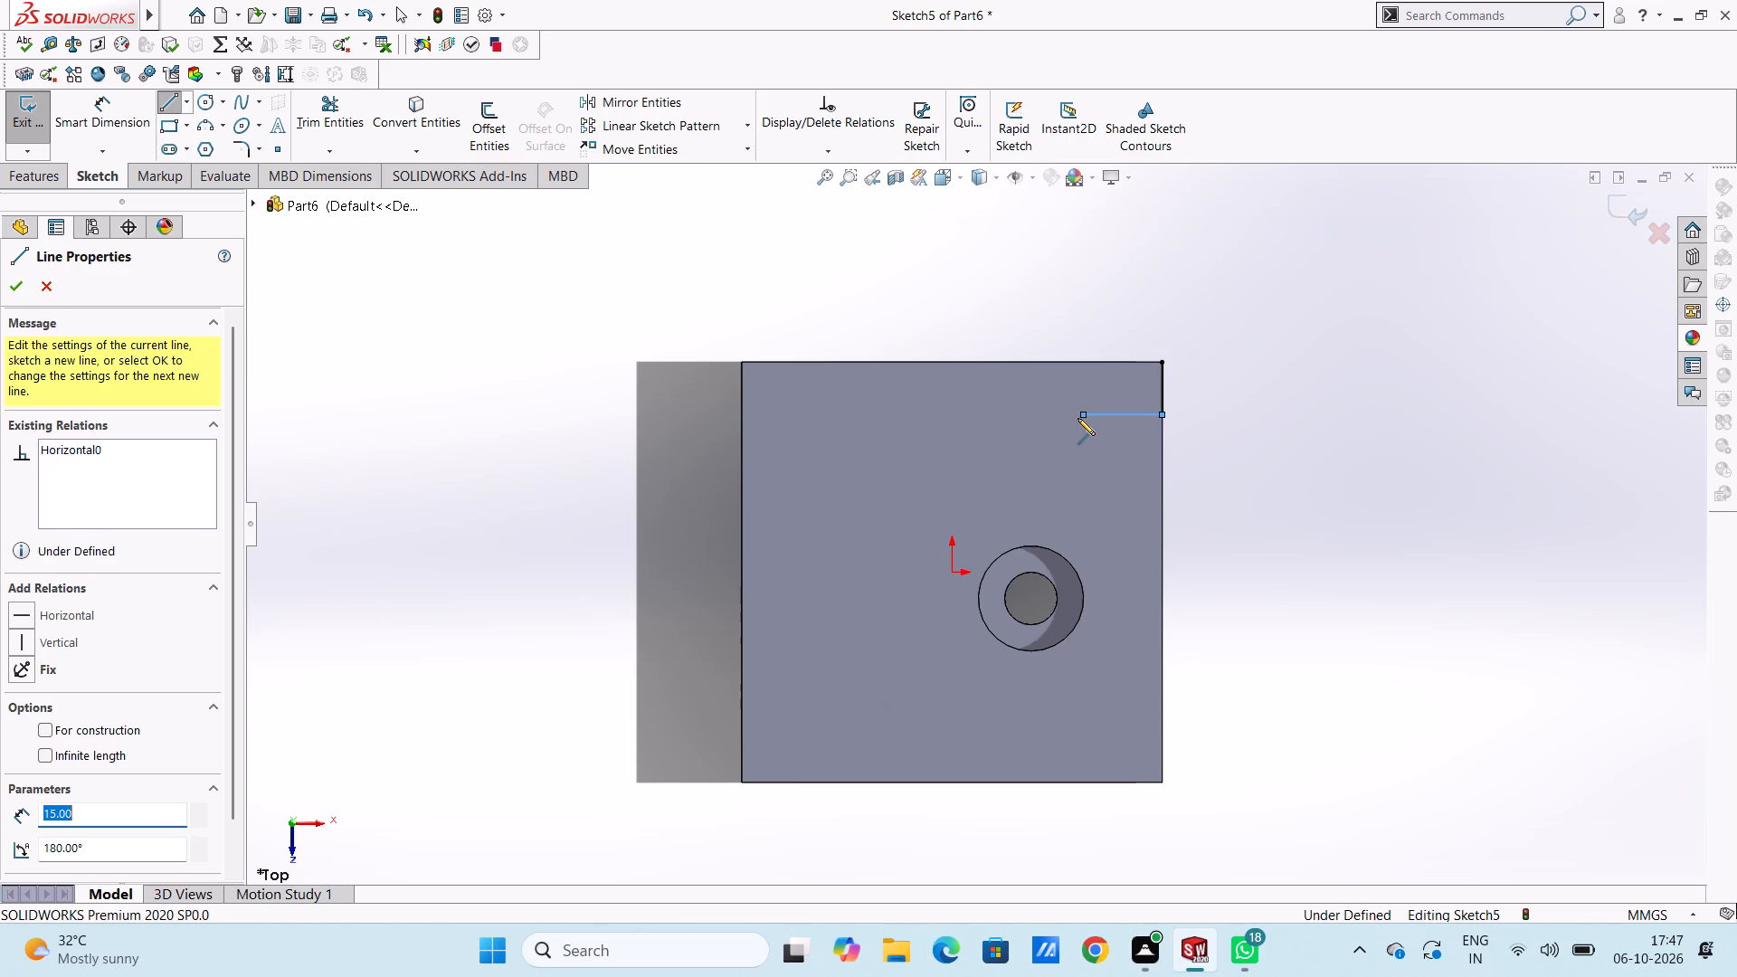
pyautogui.press('Escape')
pyautogui.press('Escape')
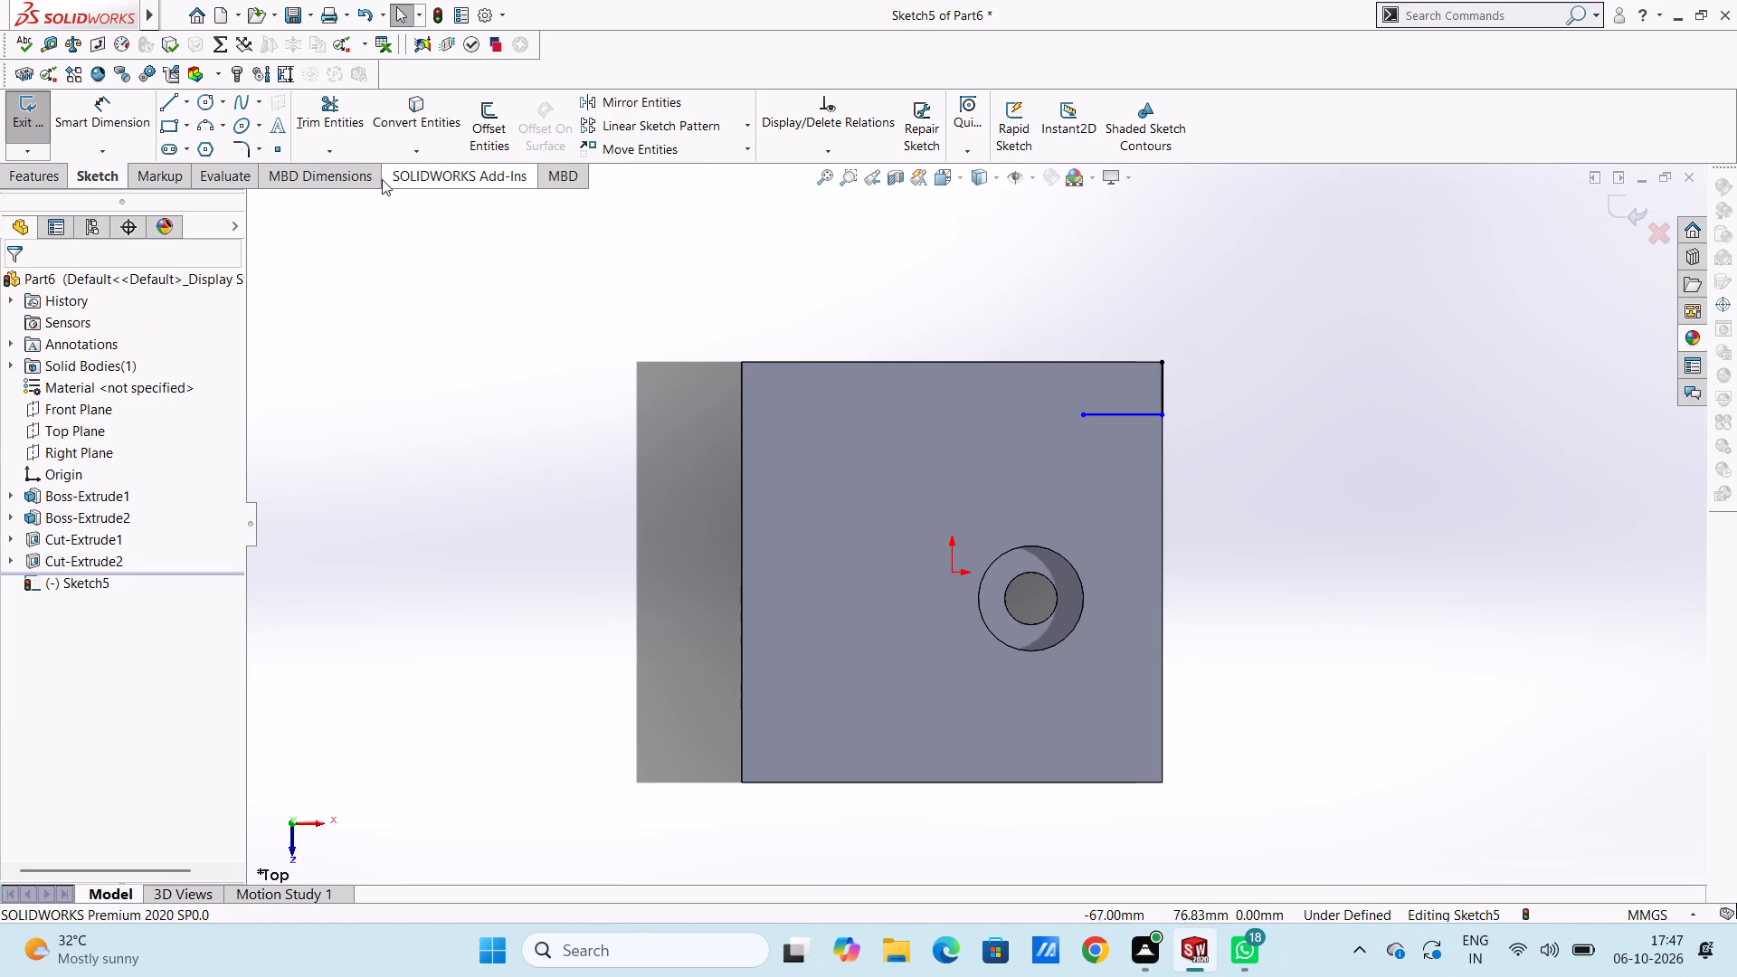
# Dimension the line on the plate's right edge as 10 mm and the adjoining horizontal line as 15 mm.
pyautogui.click(115, 109)
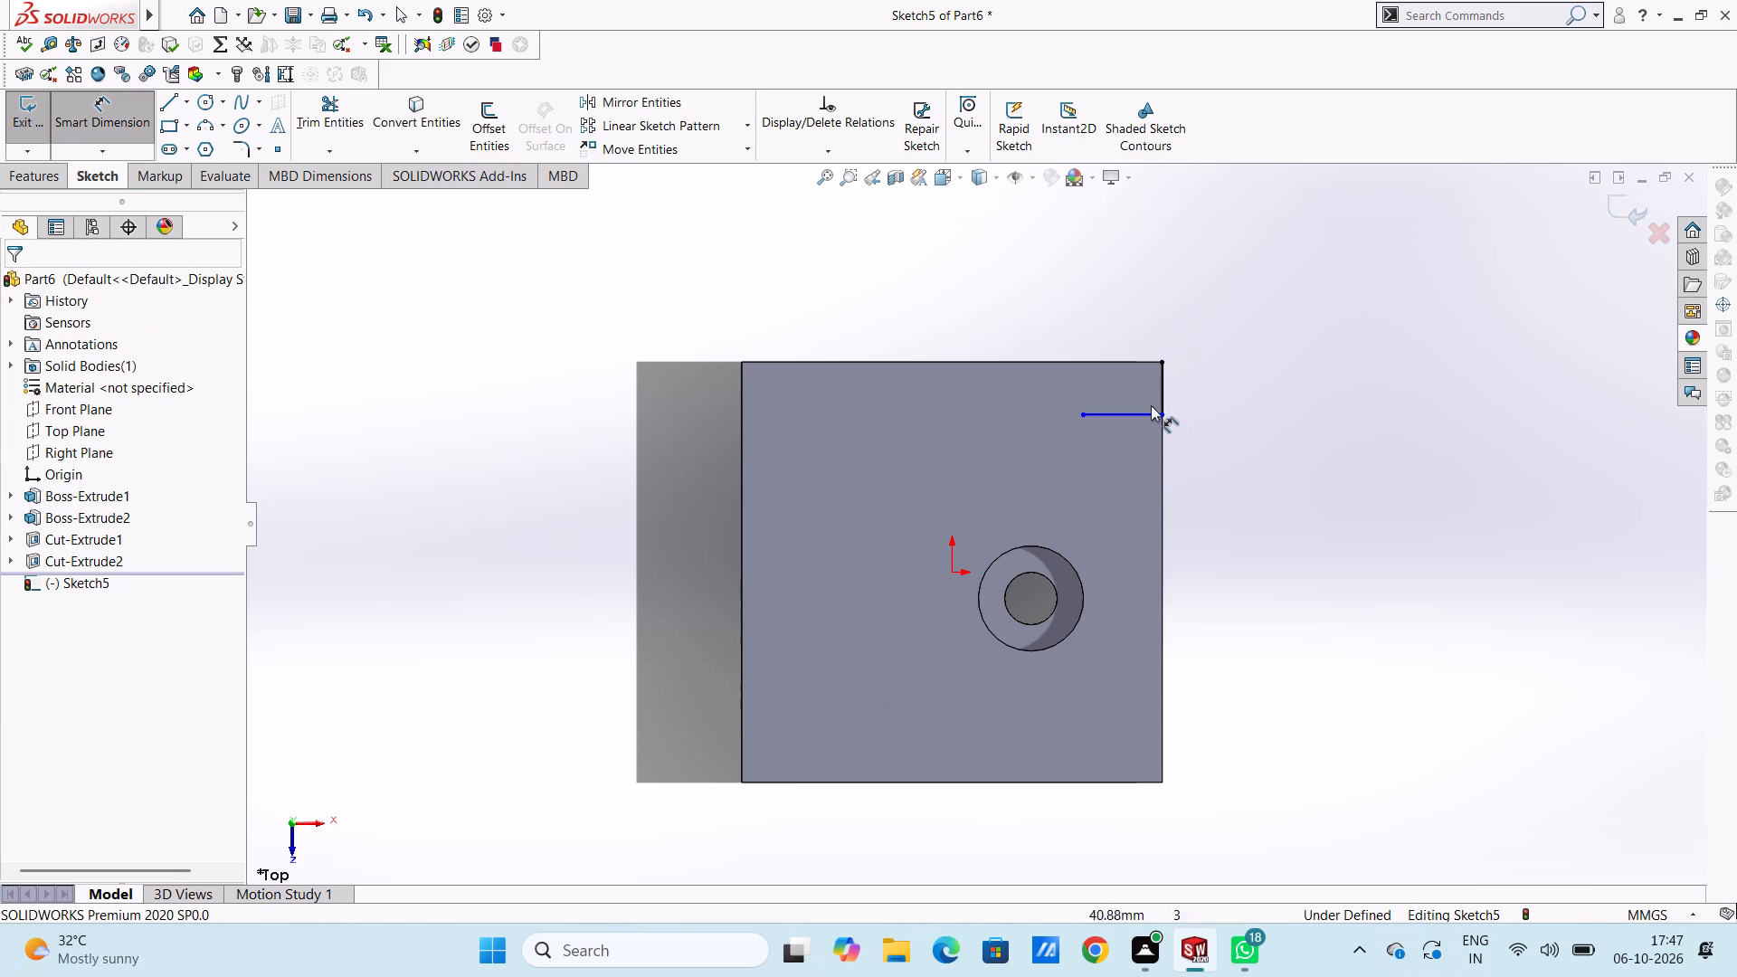
pyautogui.click(1167, 394)
pyautogui.click(1442, 384)
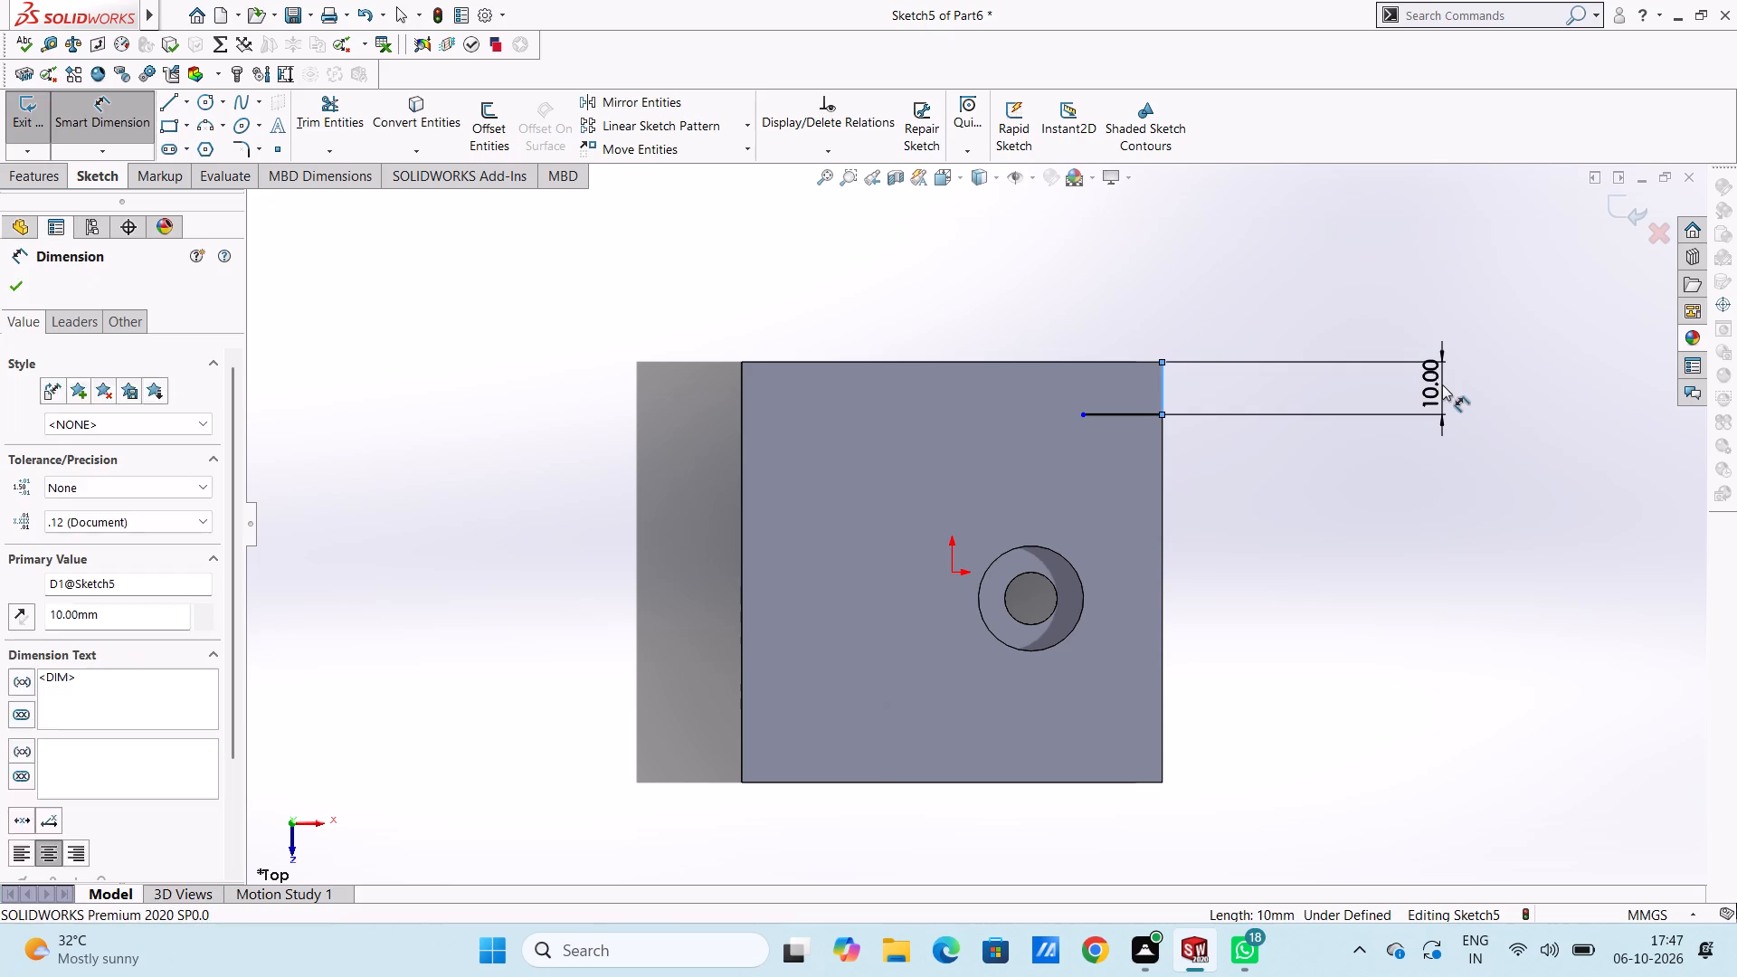
pyautogui.click(1366, 363)
pyautogui.click(1337, 302)
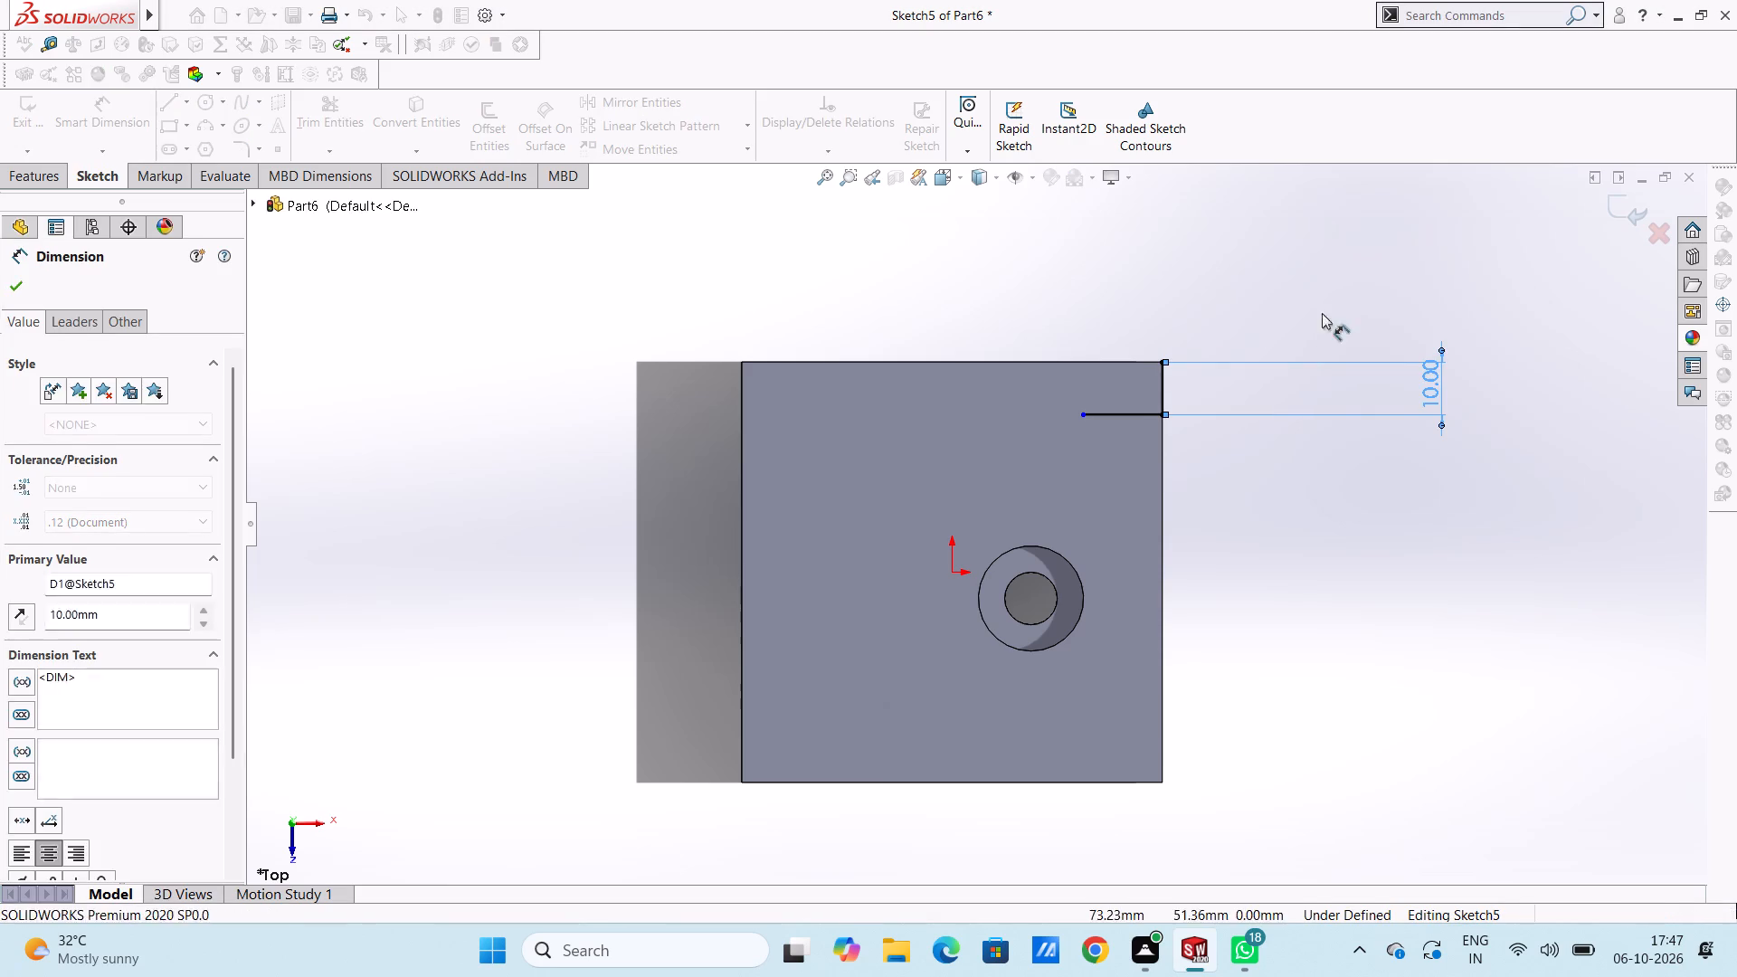
pyautogui.click(1128, 417)
pyautogui.click(1144, 541)
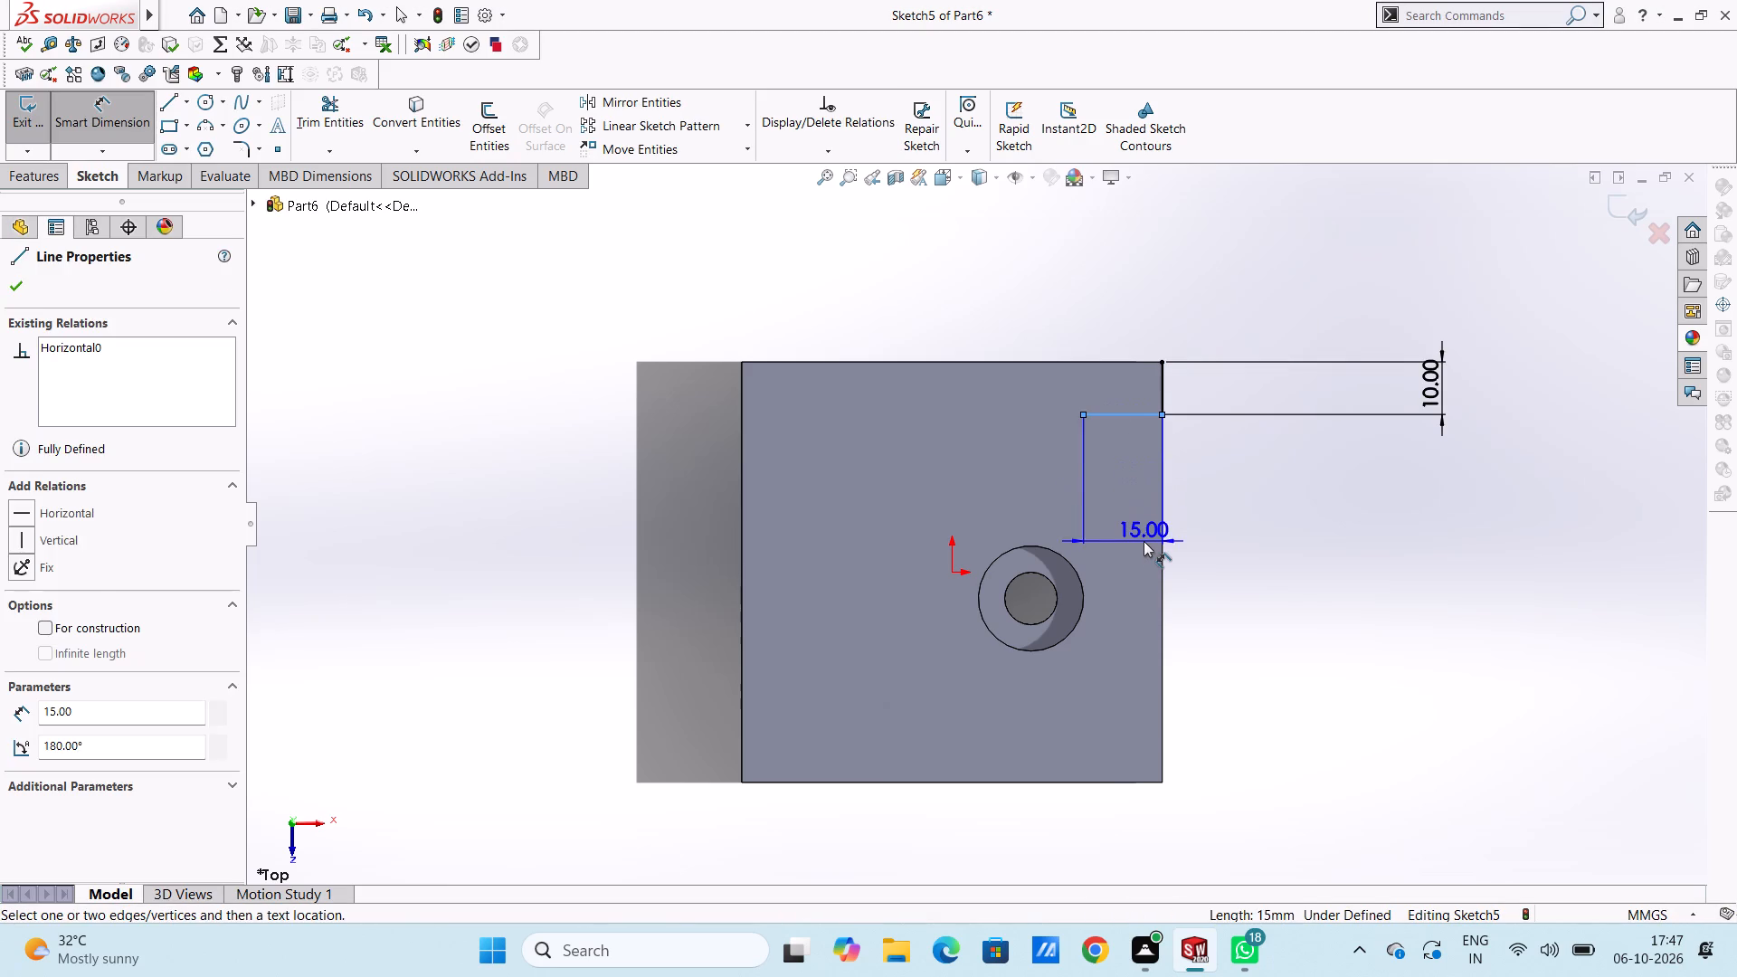
pyautogui.click(1063, 513)
pyautogui.click(1302, 530)
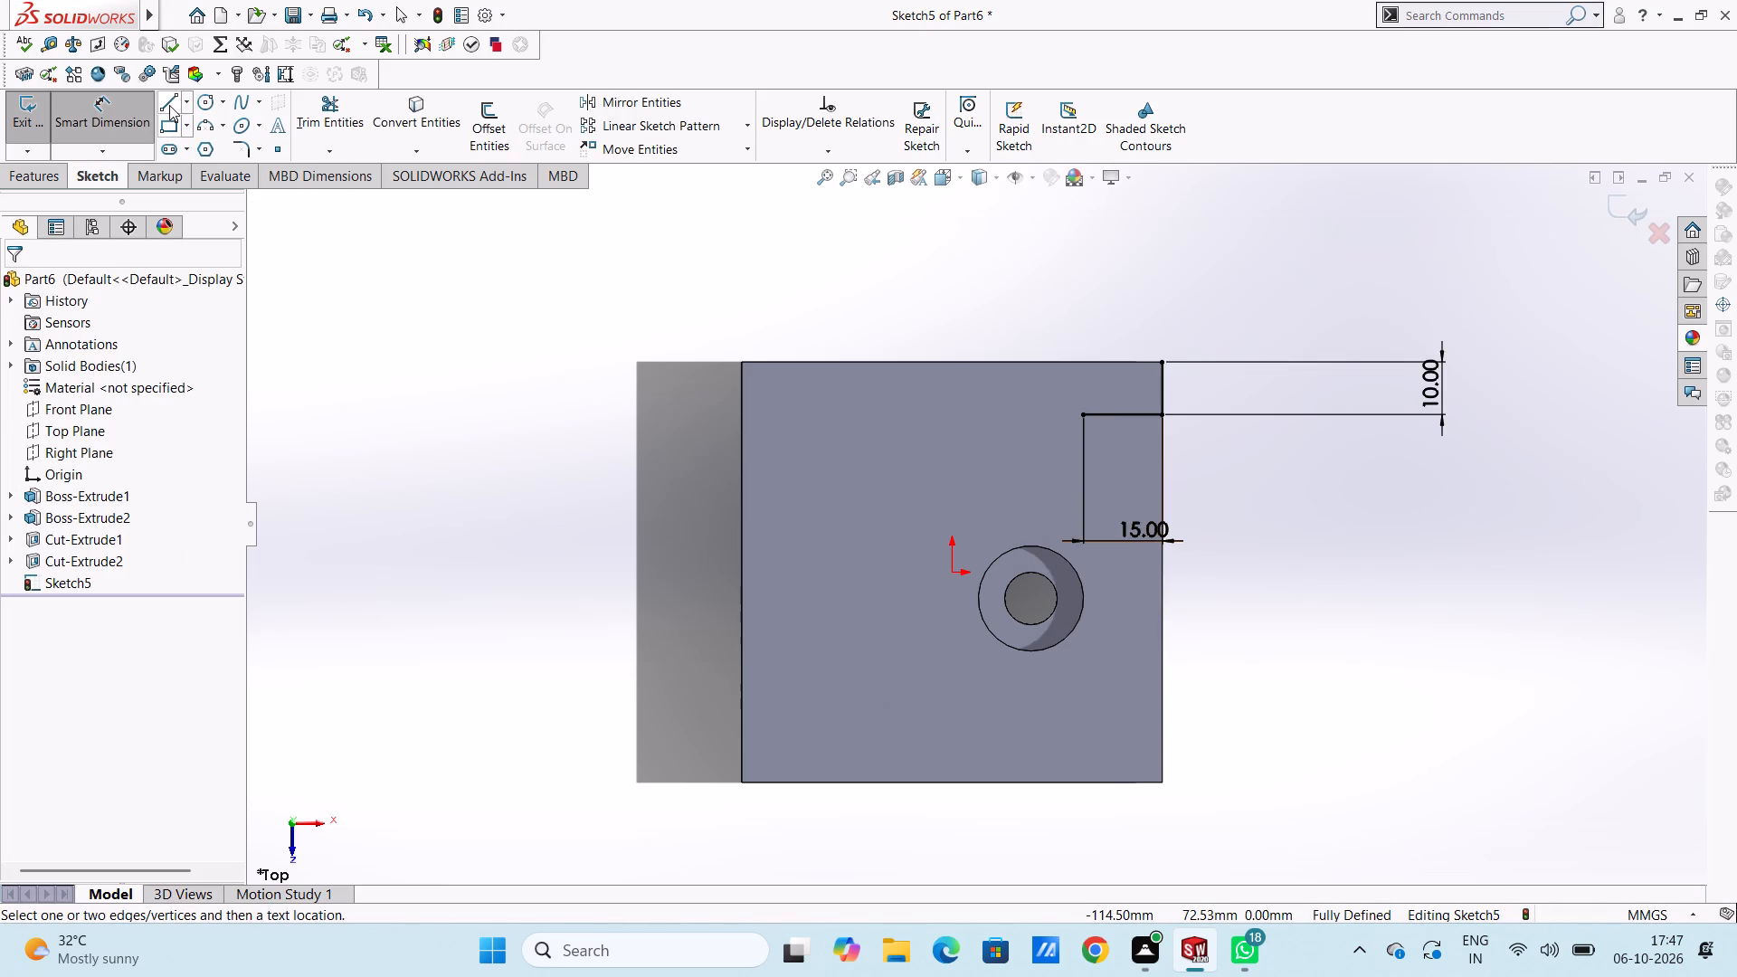
# Close the profile with lines 80 mm along the back edge, 60 mm along the left edge, 15 mm inward and a diagonal to the open end.
pyautogui.click(169, 104)
pyautogui.click(1158, 363)
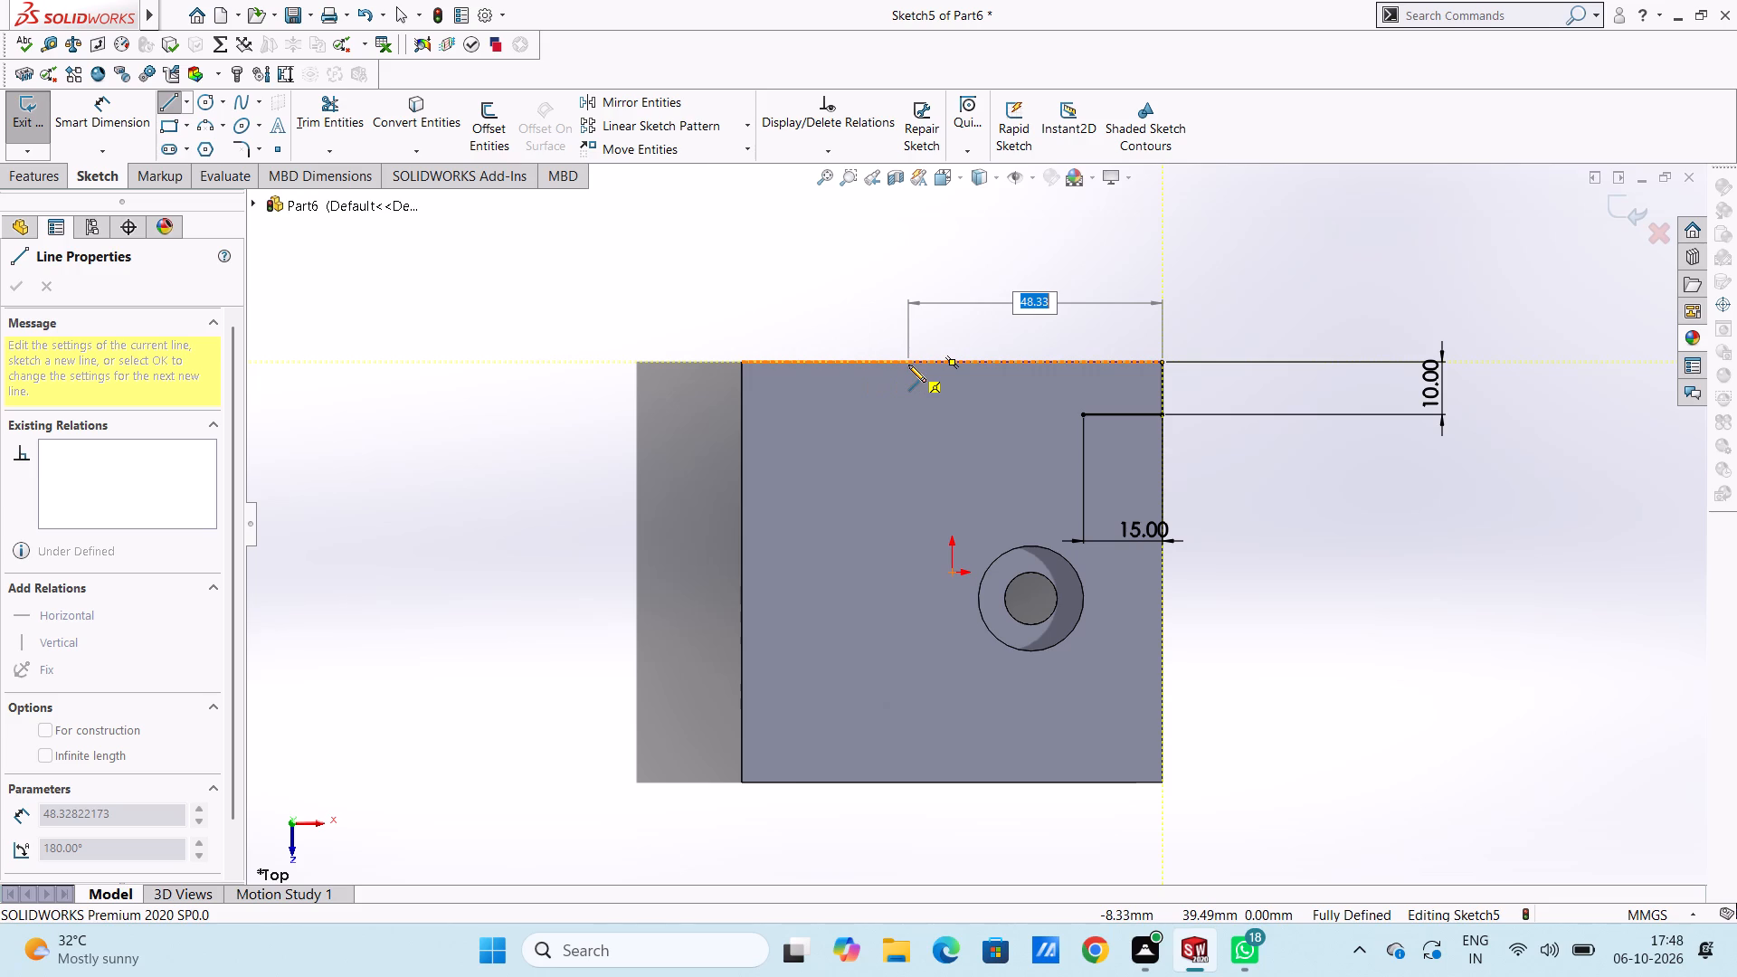
pyautogui.click(739, 362)
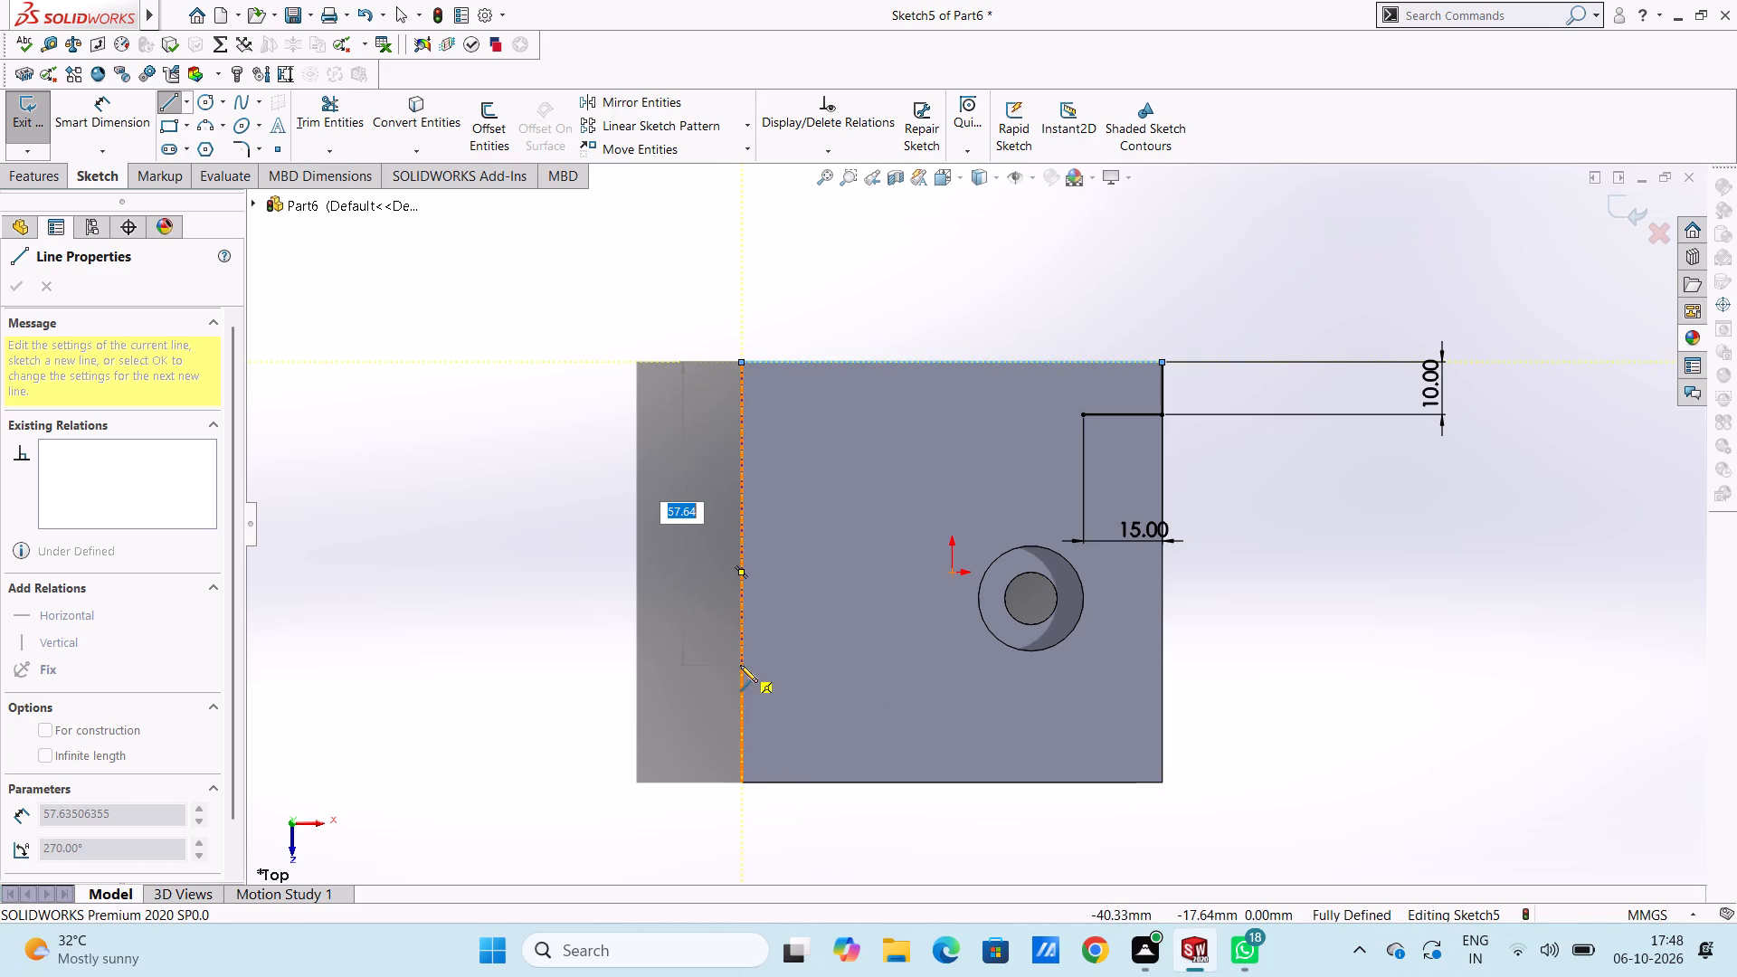
pyautogui.write('60')
pyautogui.press('Return')
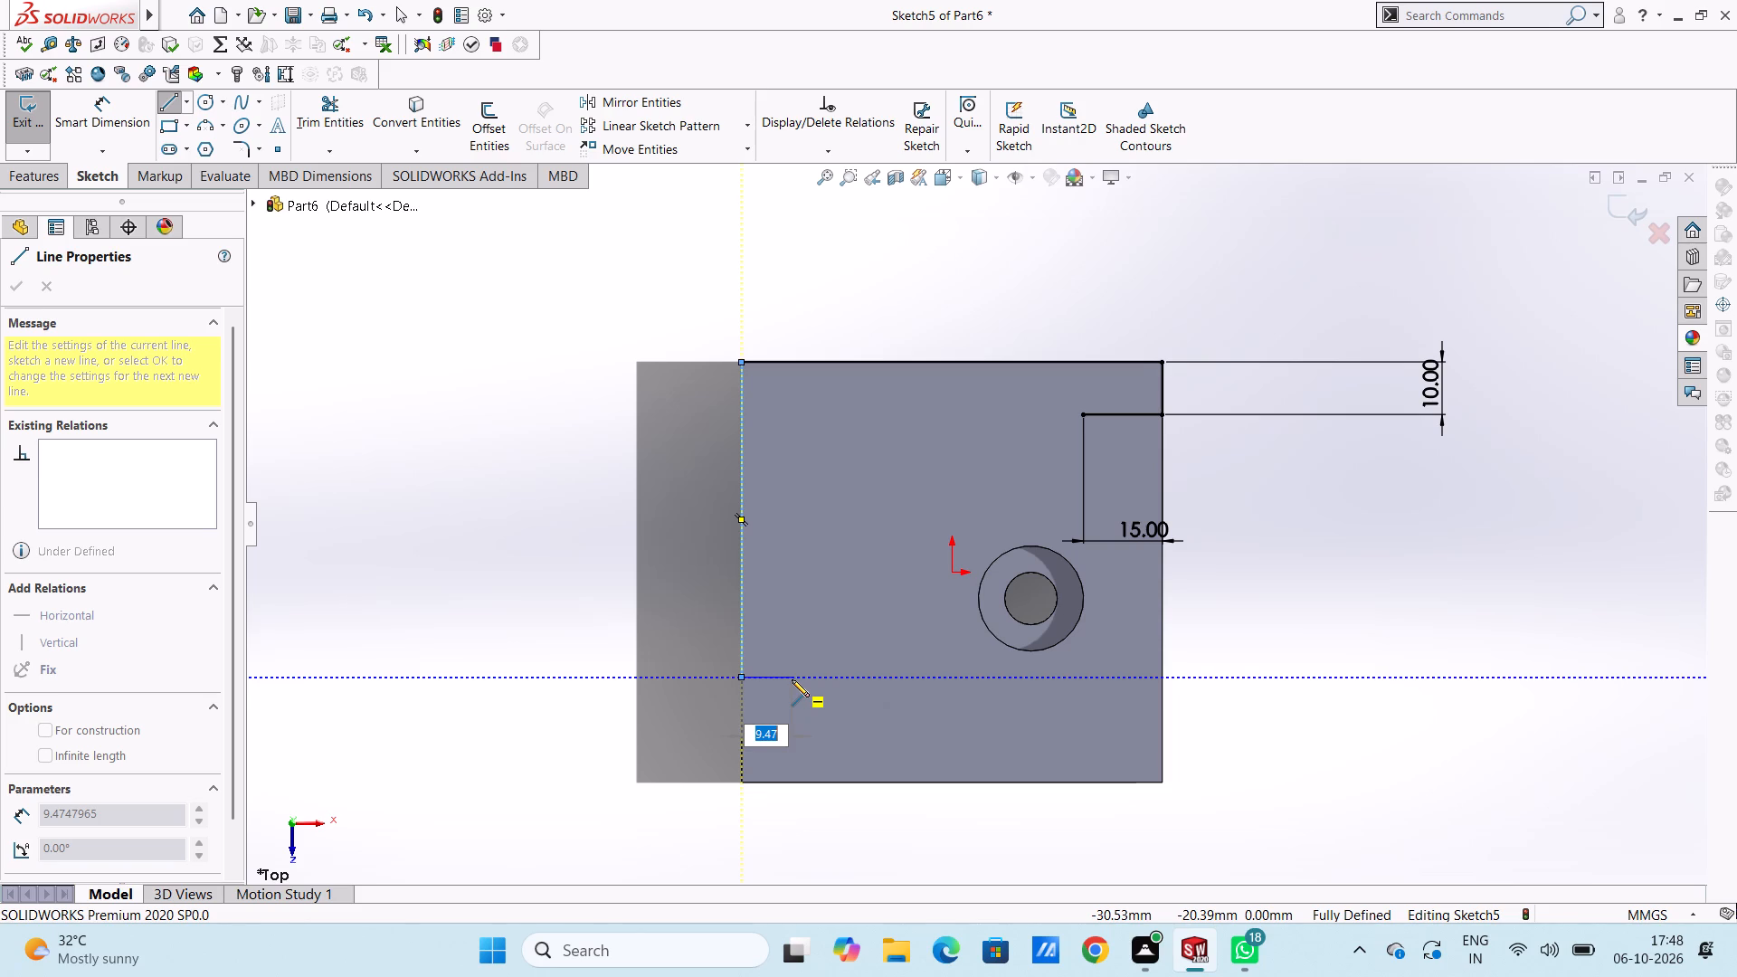
pyautogui.press('1')
pyautogui.press('5')
pyautogui.press('Return')
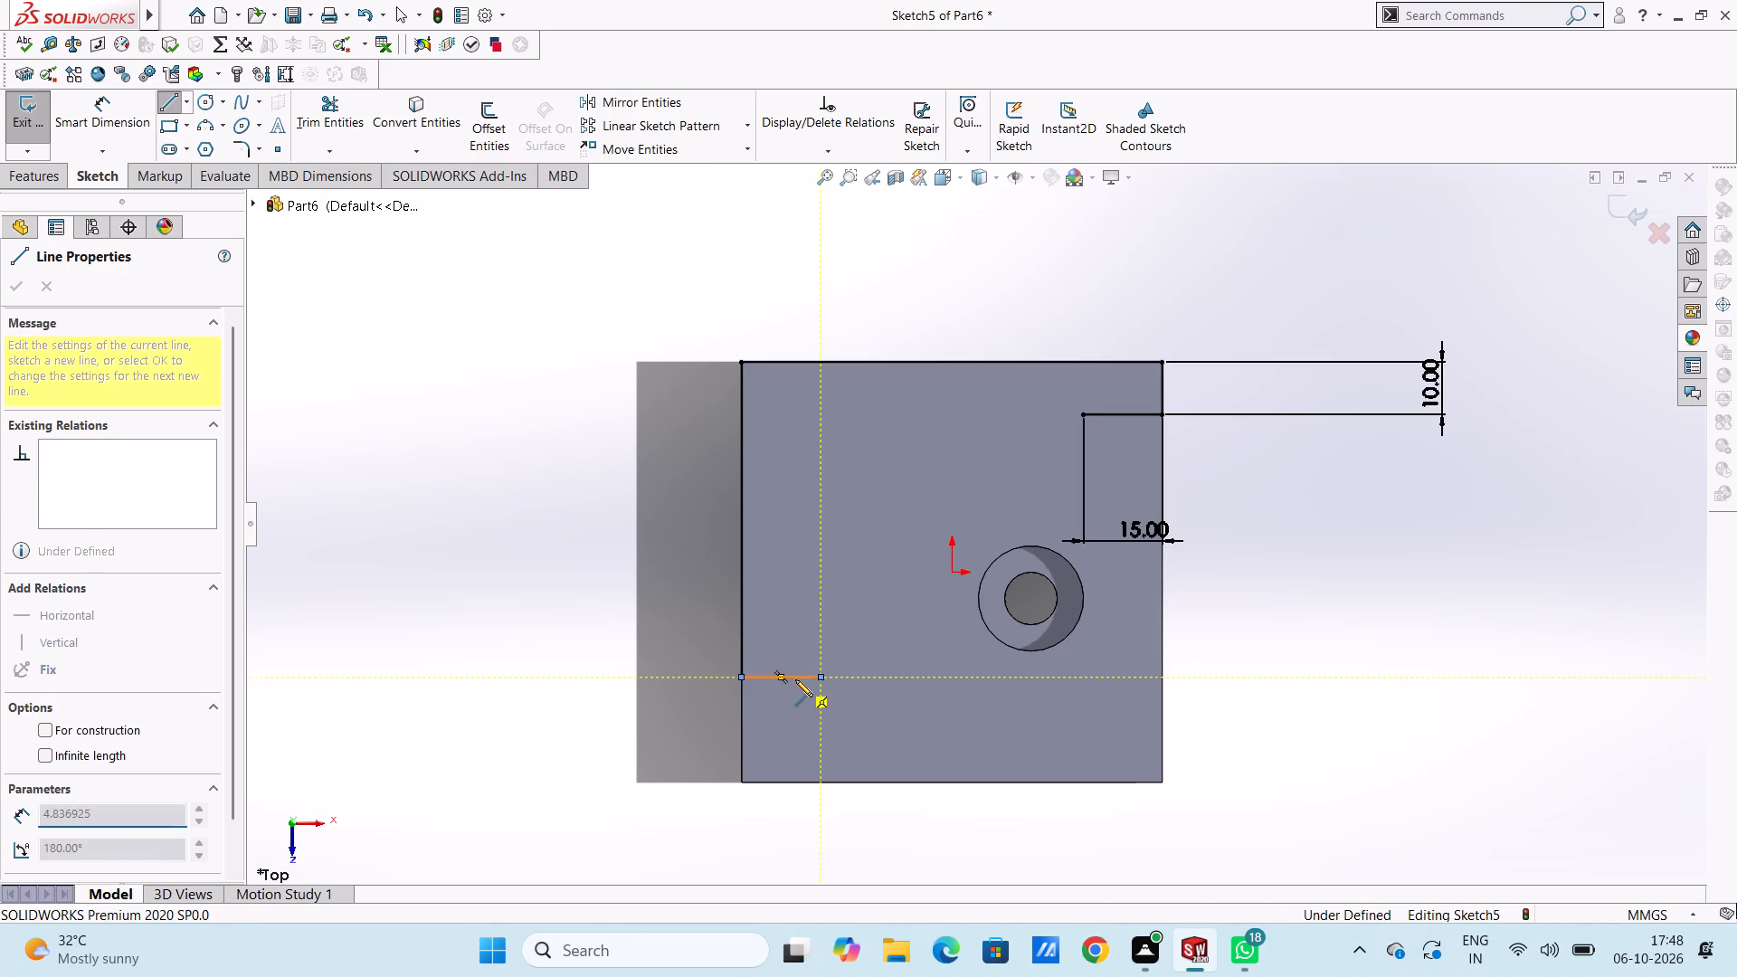
pyautogui.click(1081, 414)
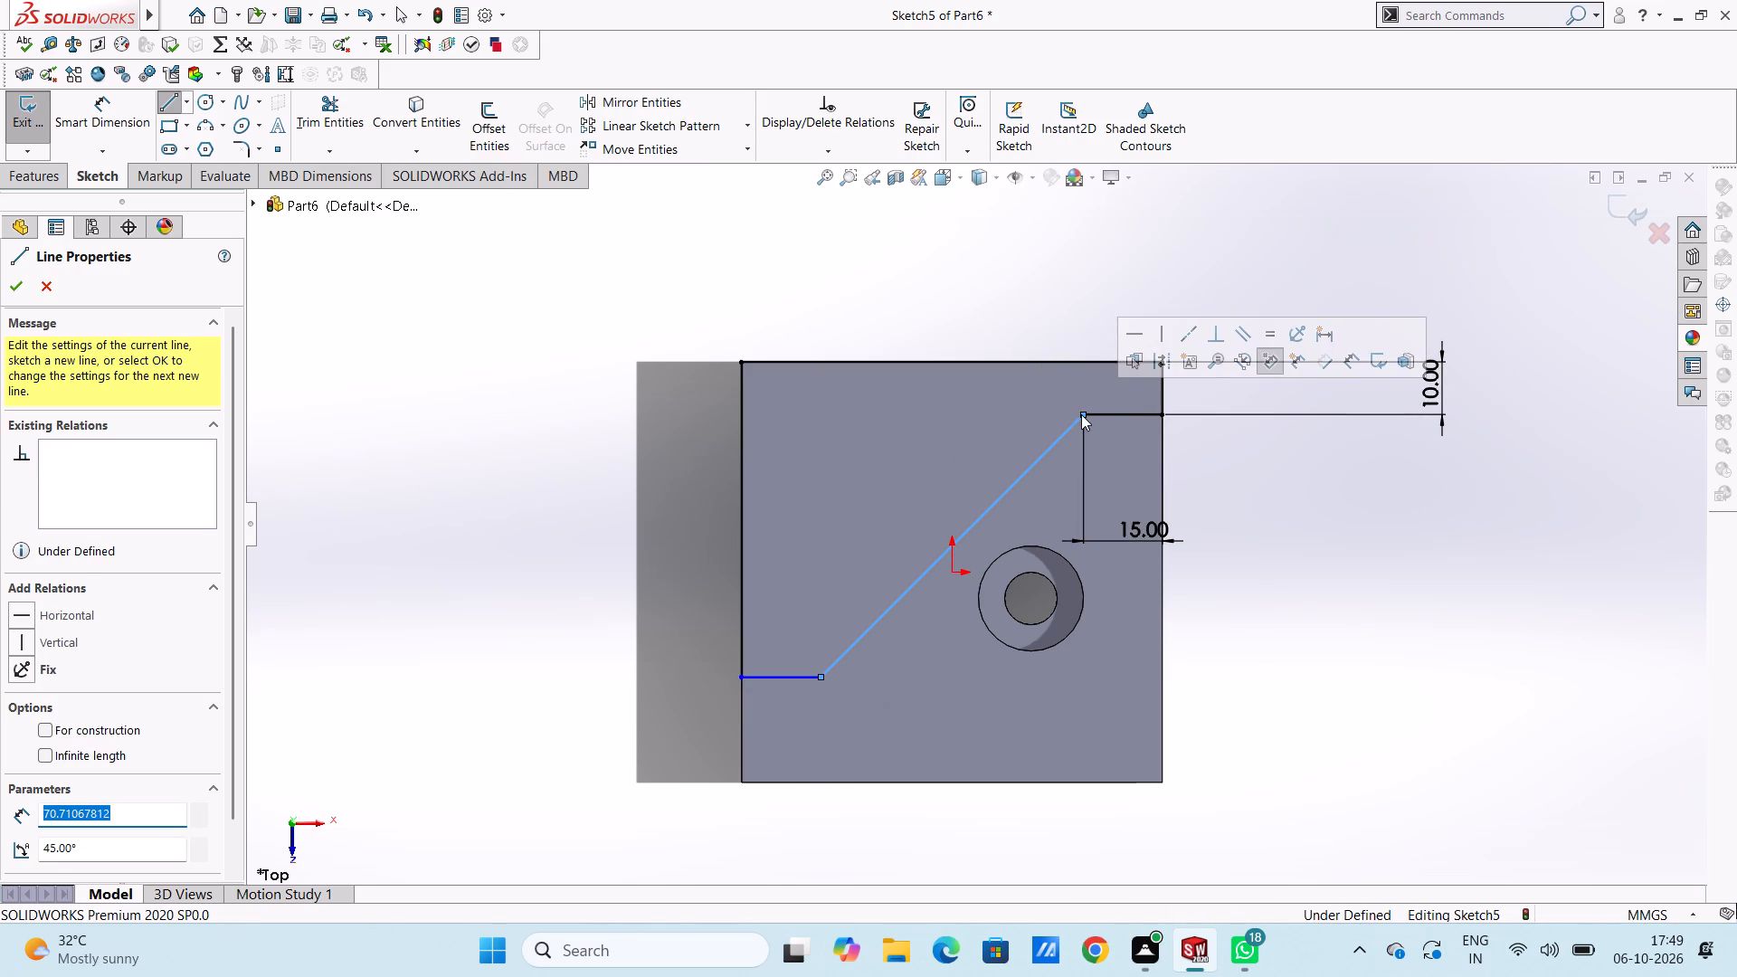
pyautogui.press('Escape')
pyautogui.press('Escape')
pyautogui.press('Escape')
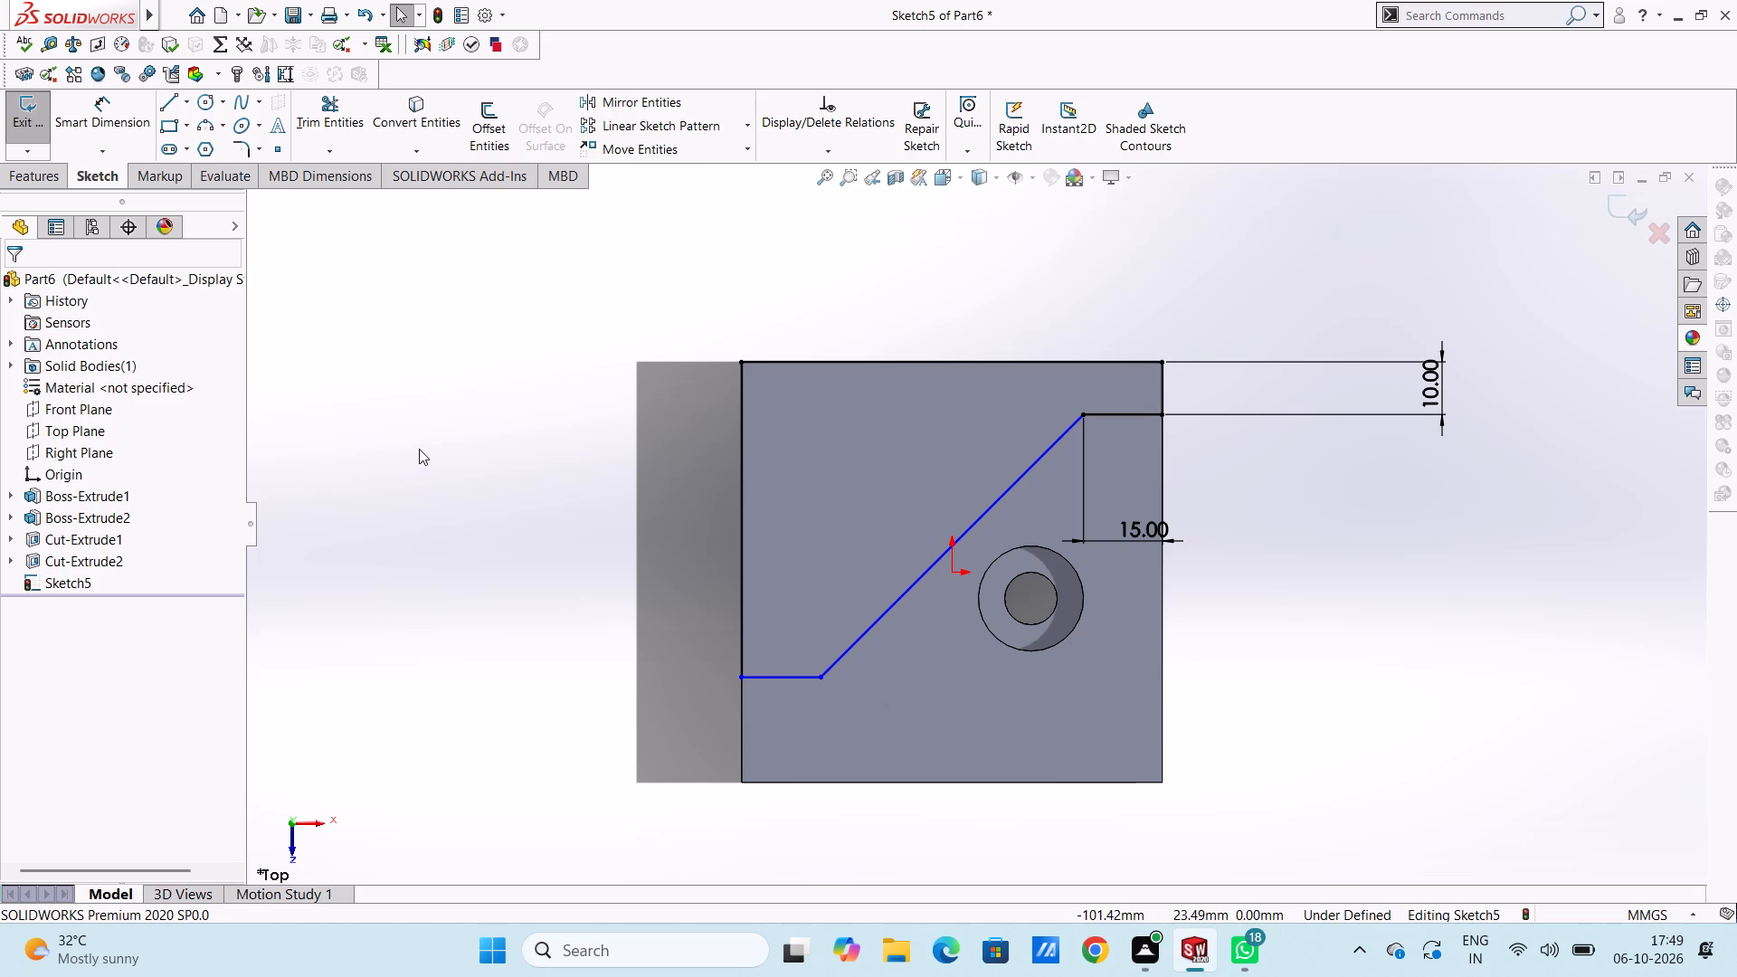
# Dimension the profile's line along the plate's left edge as 60 mm and the horizontal line at its lower end as 15 mm.
pyautogui.click(132, 123)
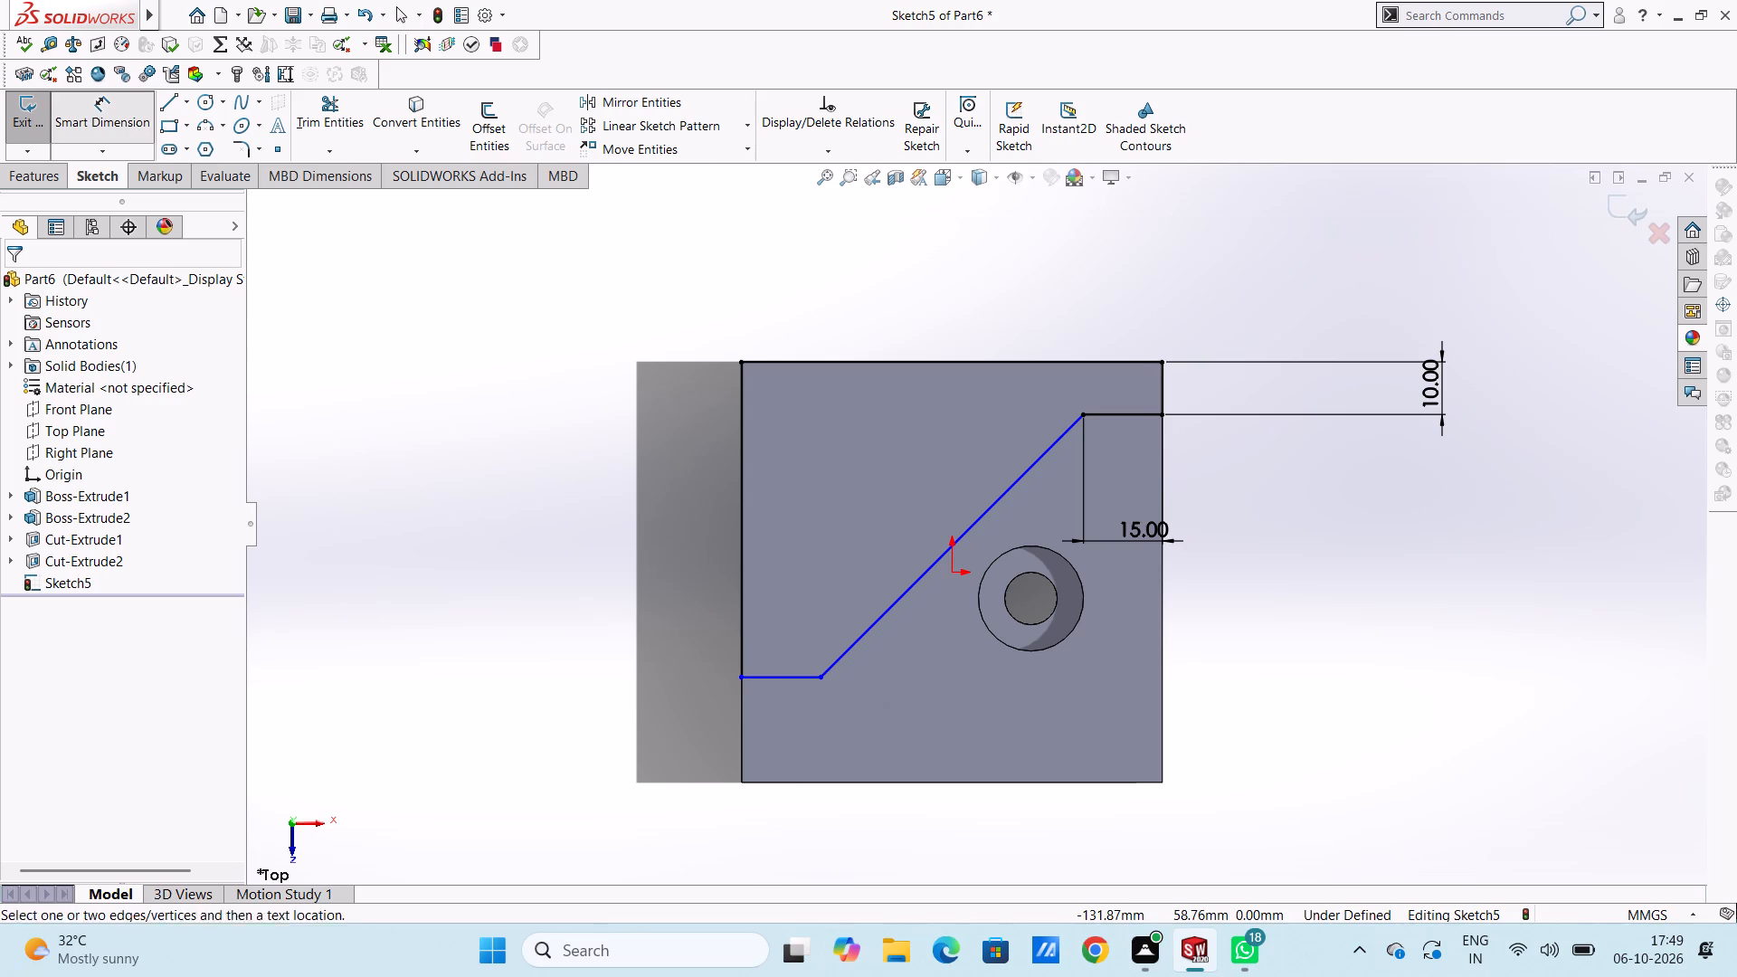
pyautogui.click(745, 544)
pyautogui.click(518, 503)
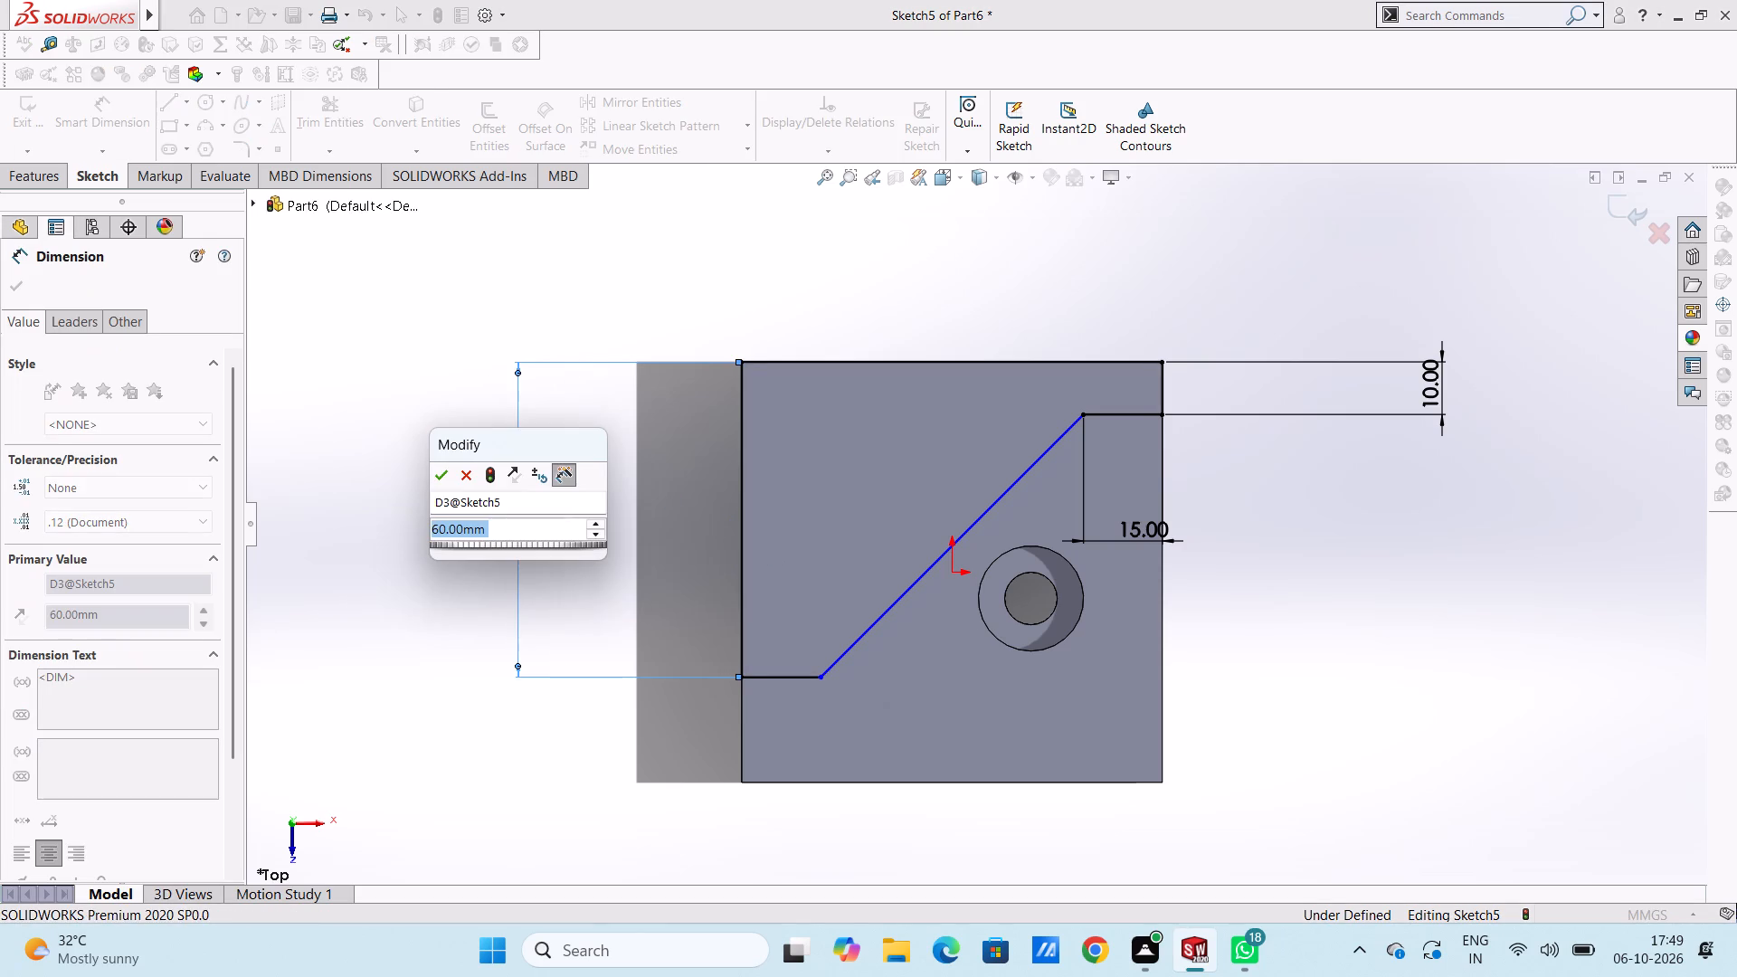
pyautogui.click(436, 475)
pyautogui.click(414, 432)
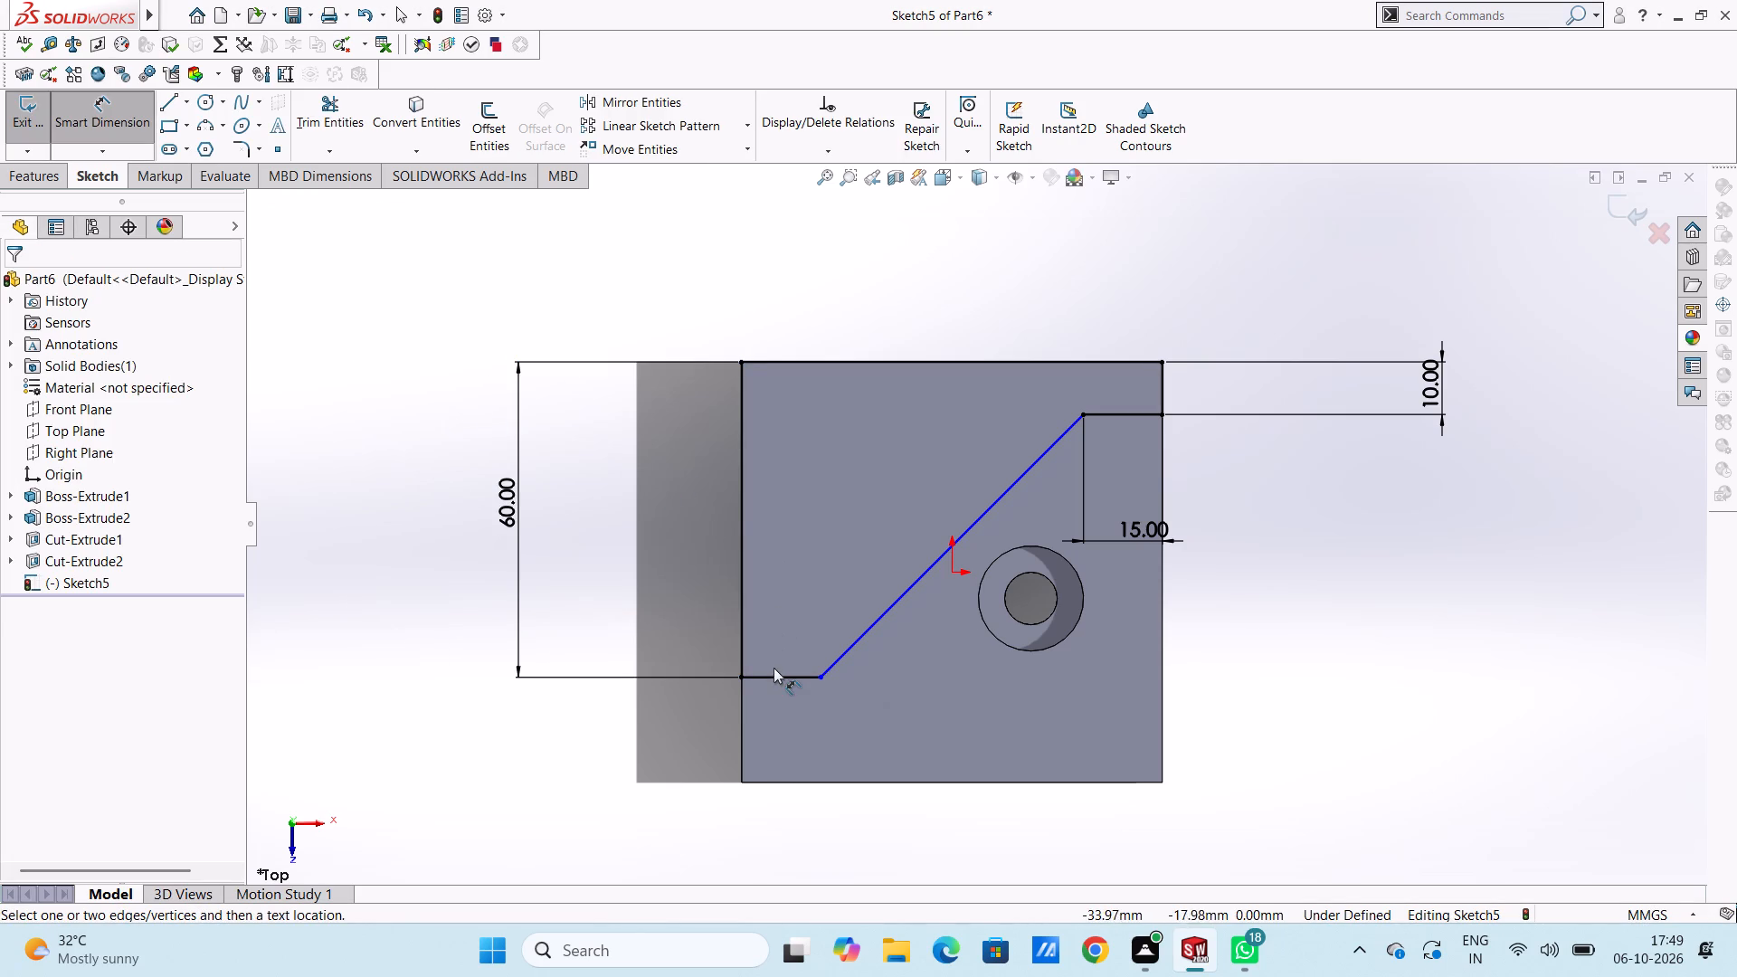
pyautogui.click(781, 672)
pyautogui.click(779, 841)
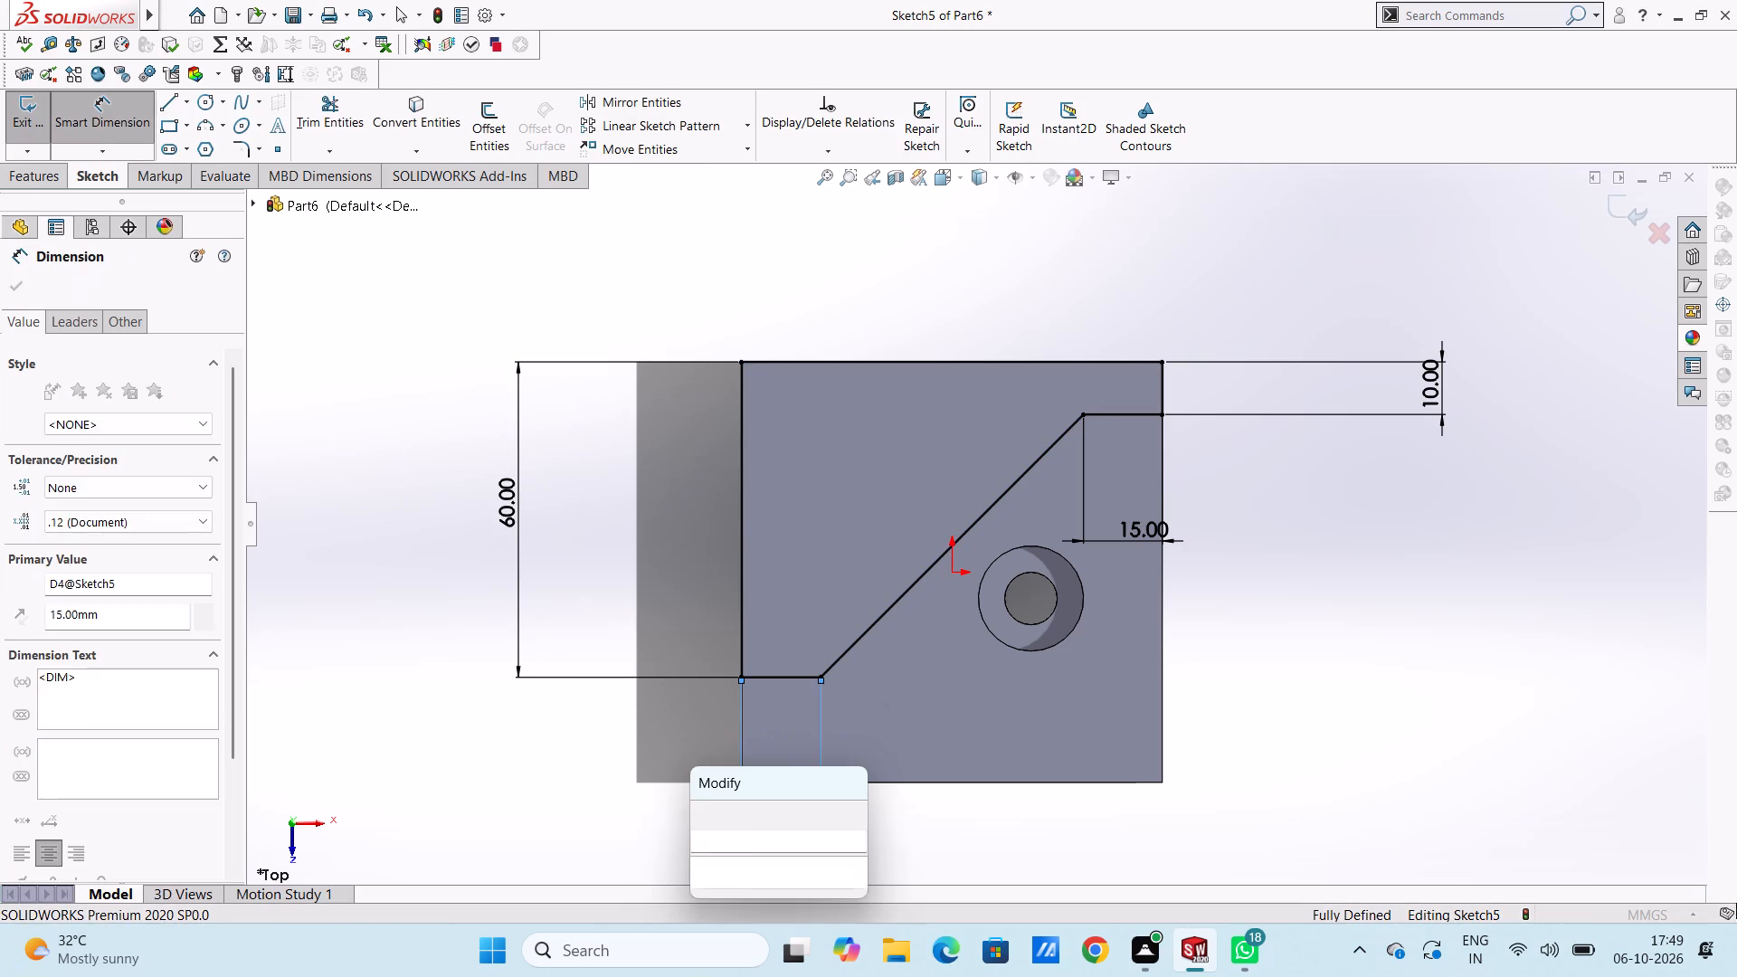
pyautogui.click(705, 812)
pyautogui.click(677, 799)
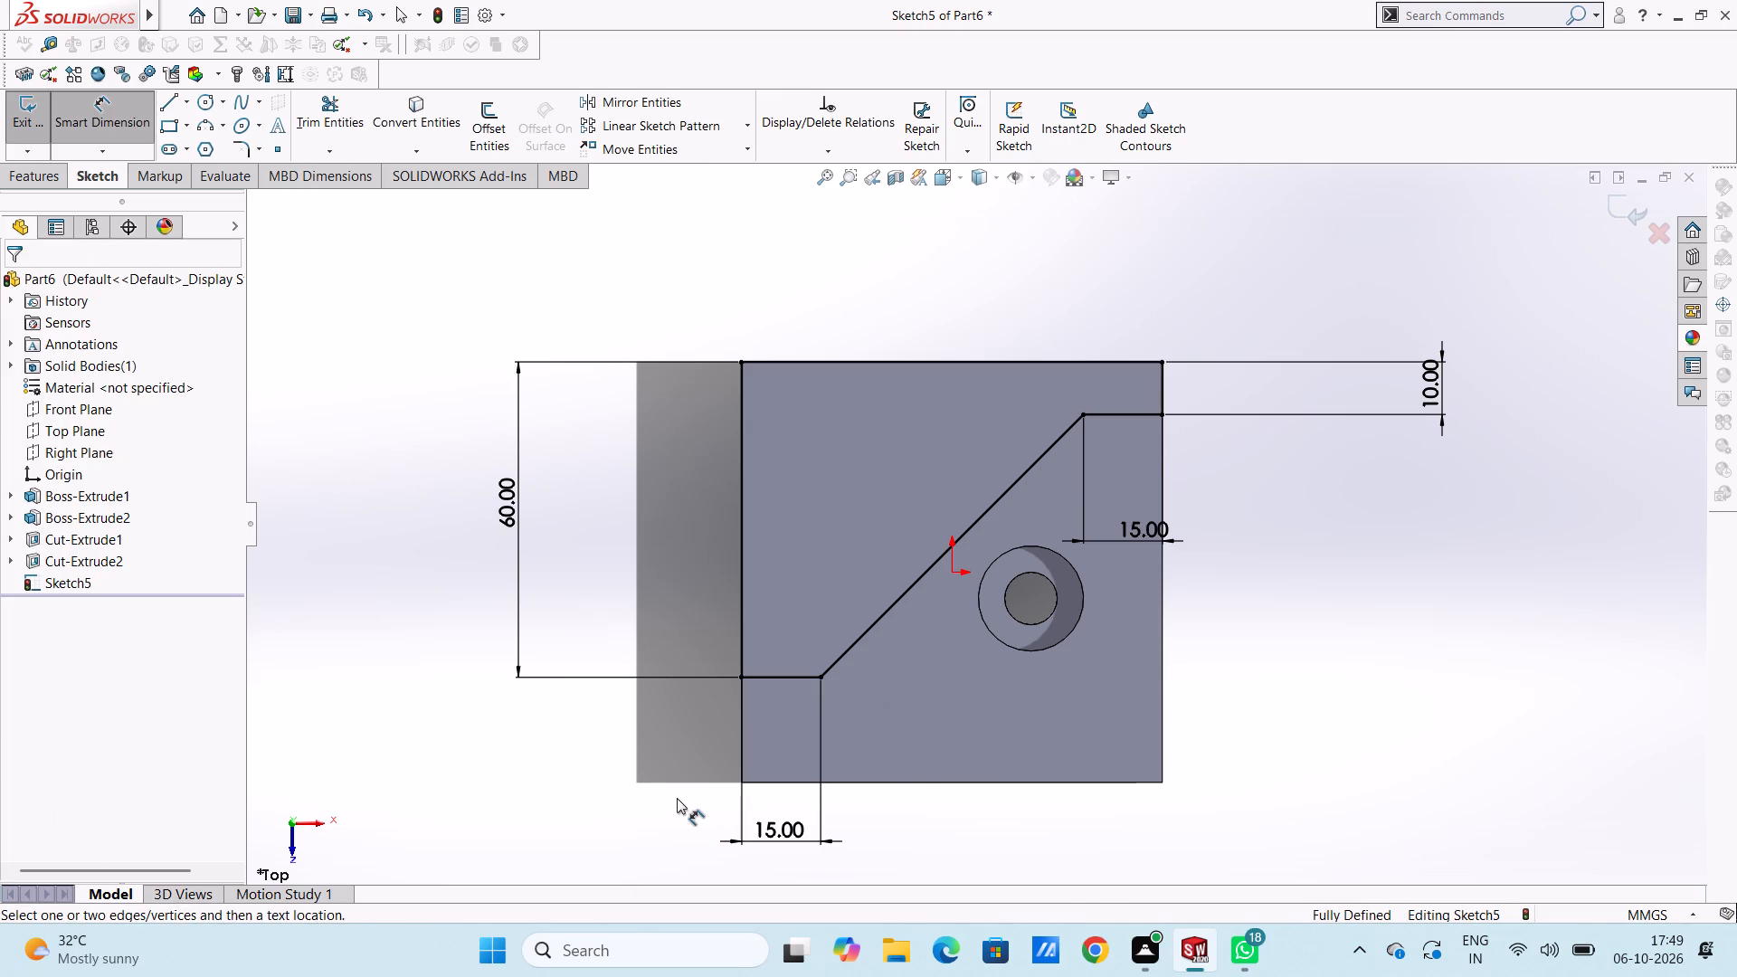
# Extrude the closed diagonal-edged profile upward from the plate's top face to a blind depth of 25 mm, merged with the body.
pyautogui.moveTo(686, 765); pyautogui.dragTo(640, 490, button='middle')
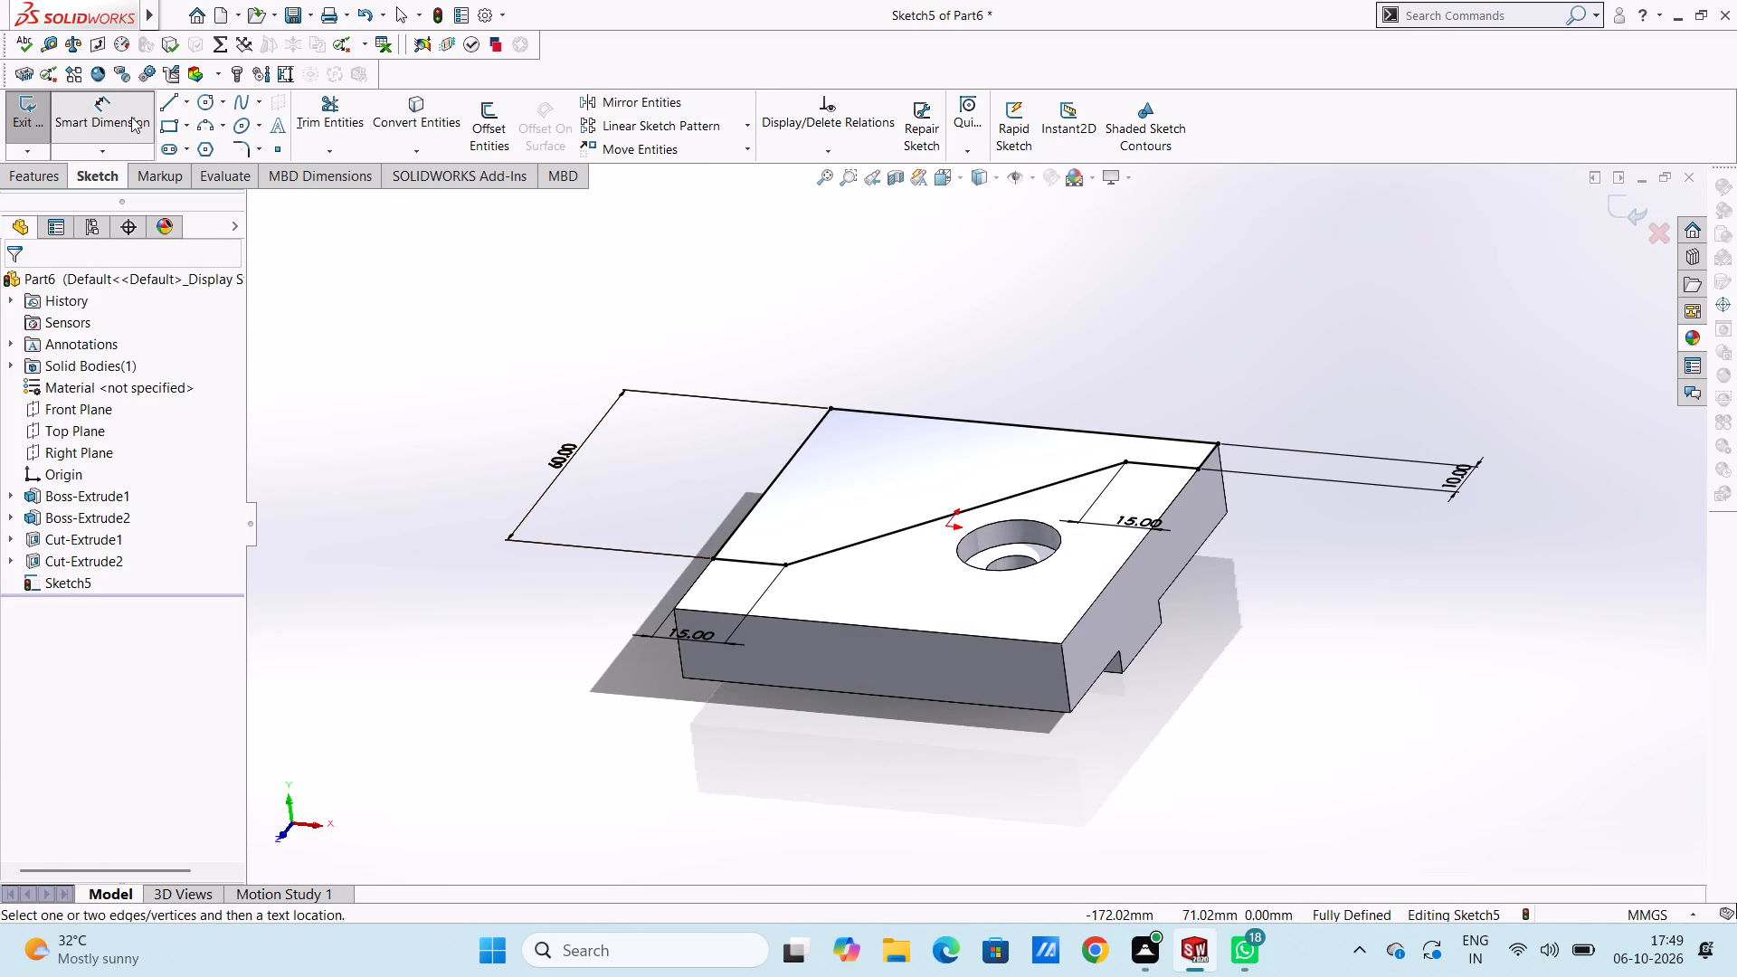
pyautogui.click(131, 117)
pyautogui.click(41, 175)
pyautogui.click(41, 134)
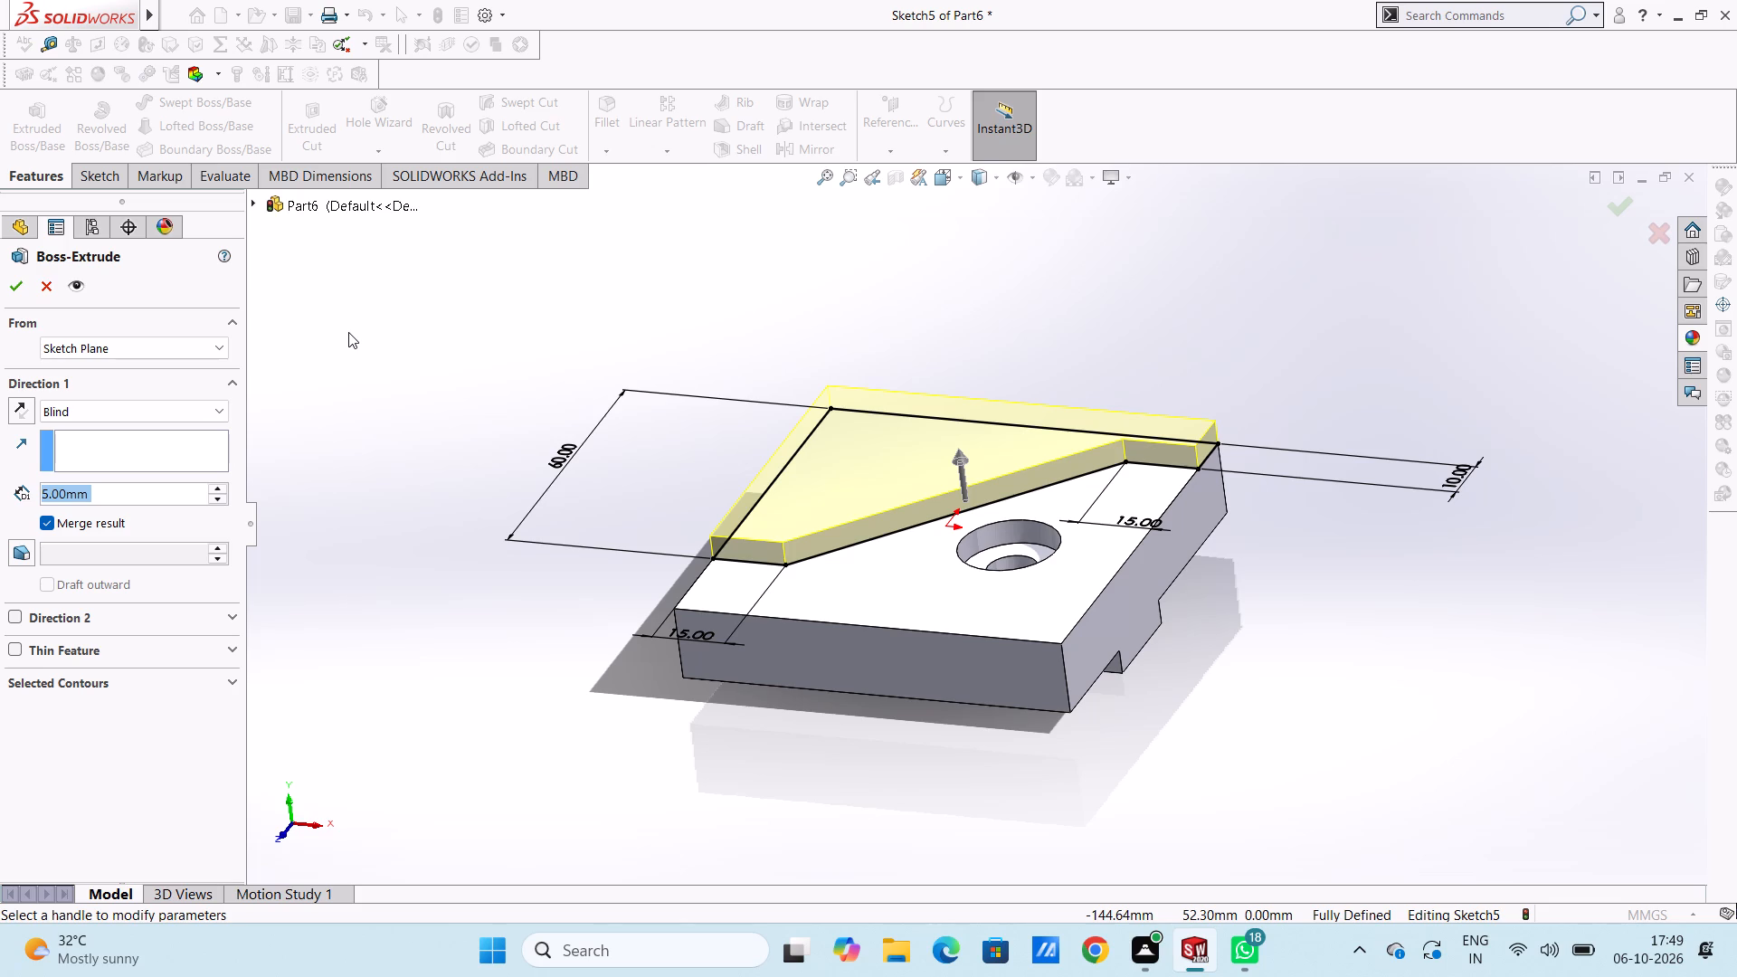
pyautogui.write('25')
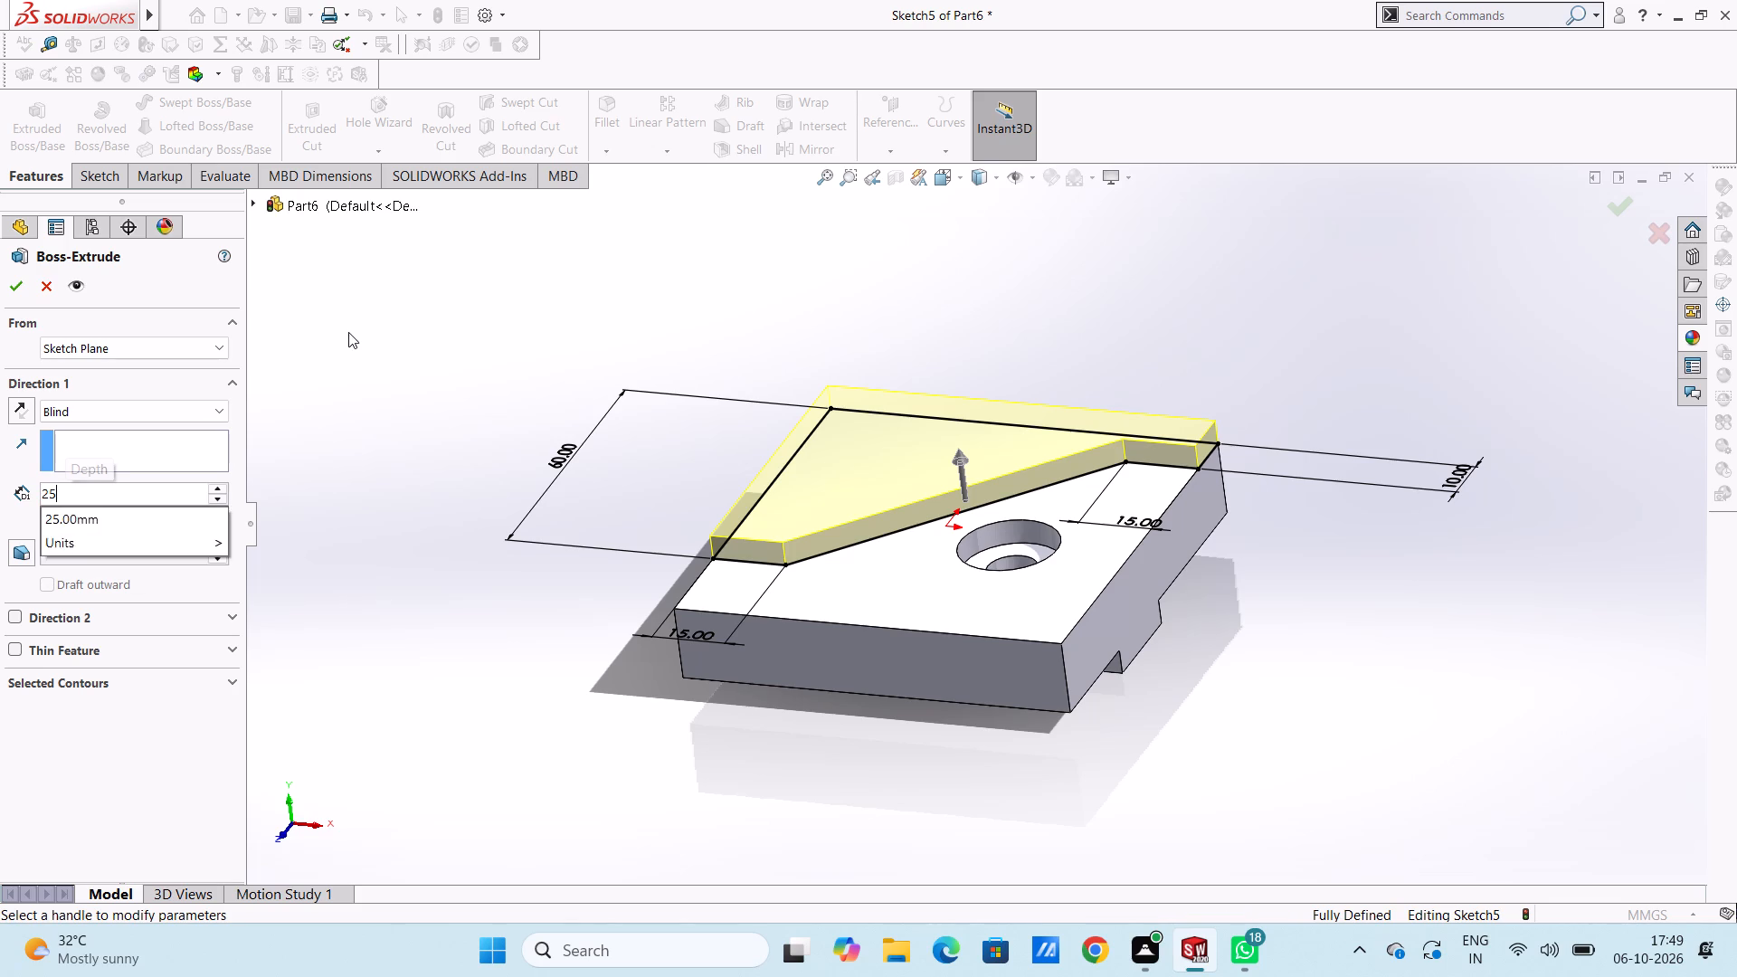
pyautogui.press('Return')
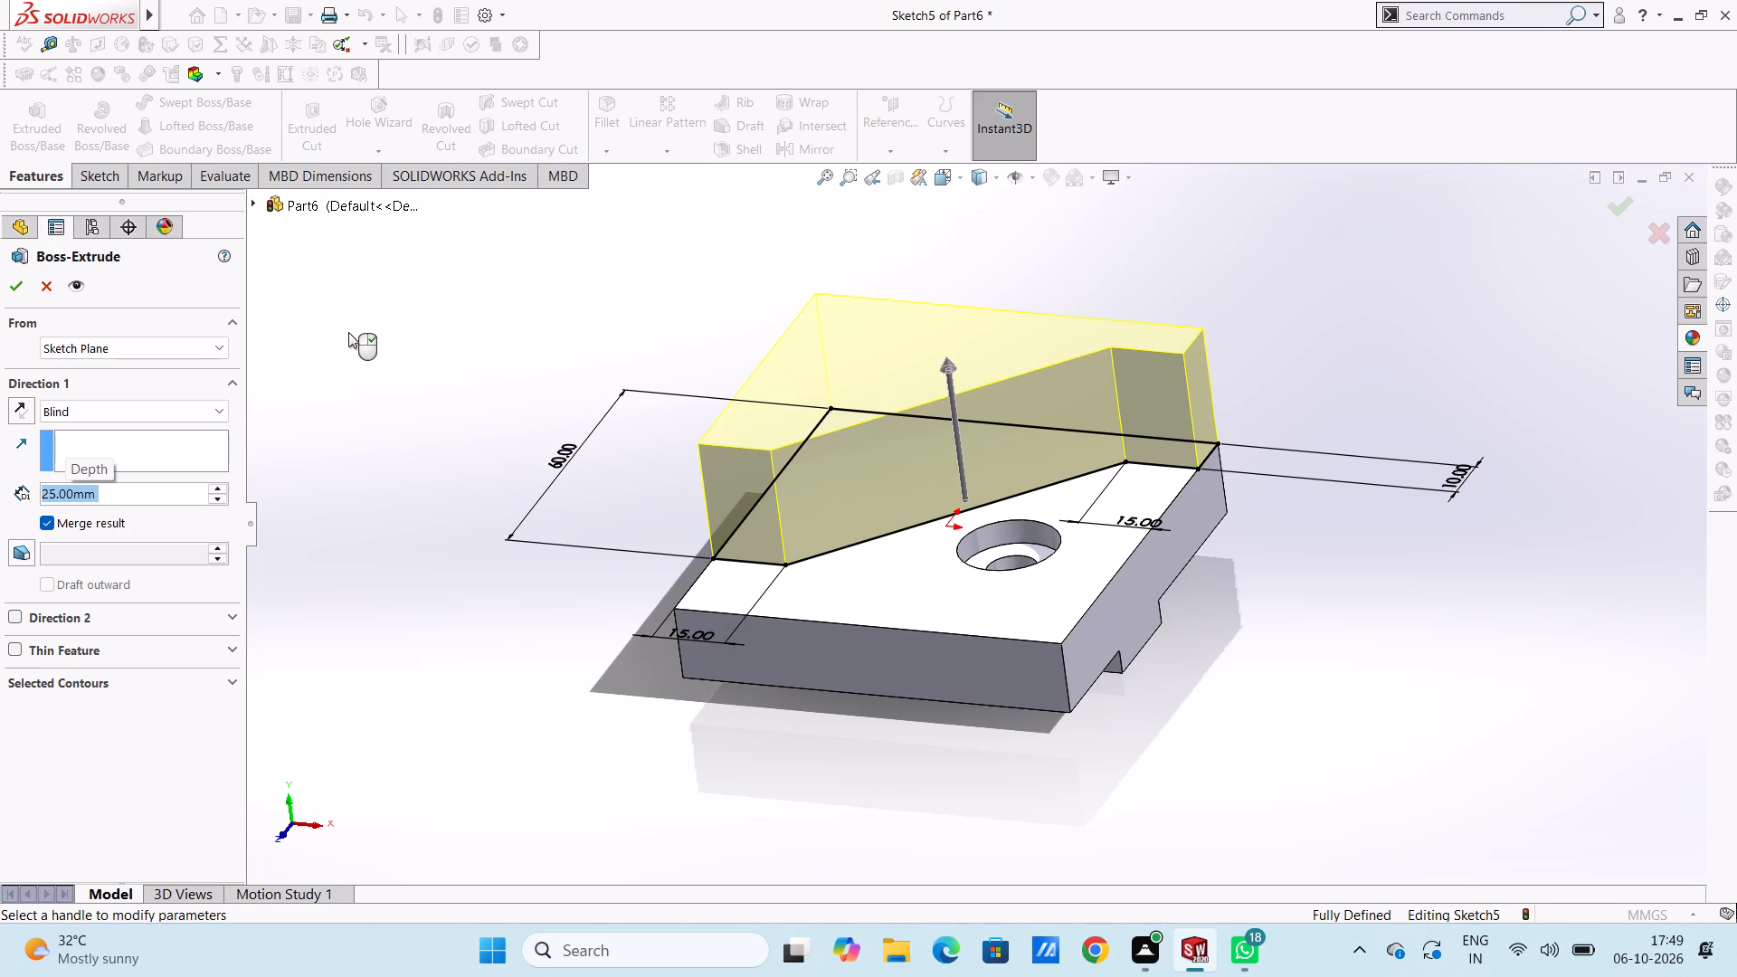
pyautogui.click(24, 289)
pyautogui.click(413, 352)
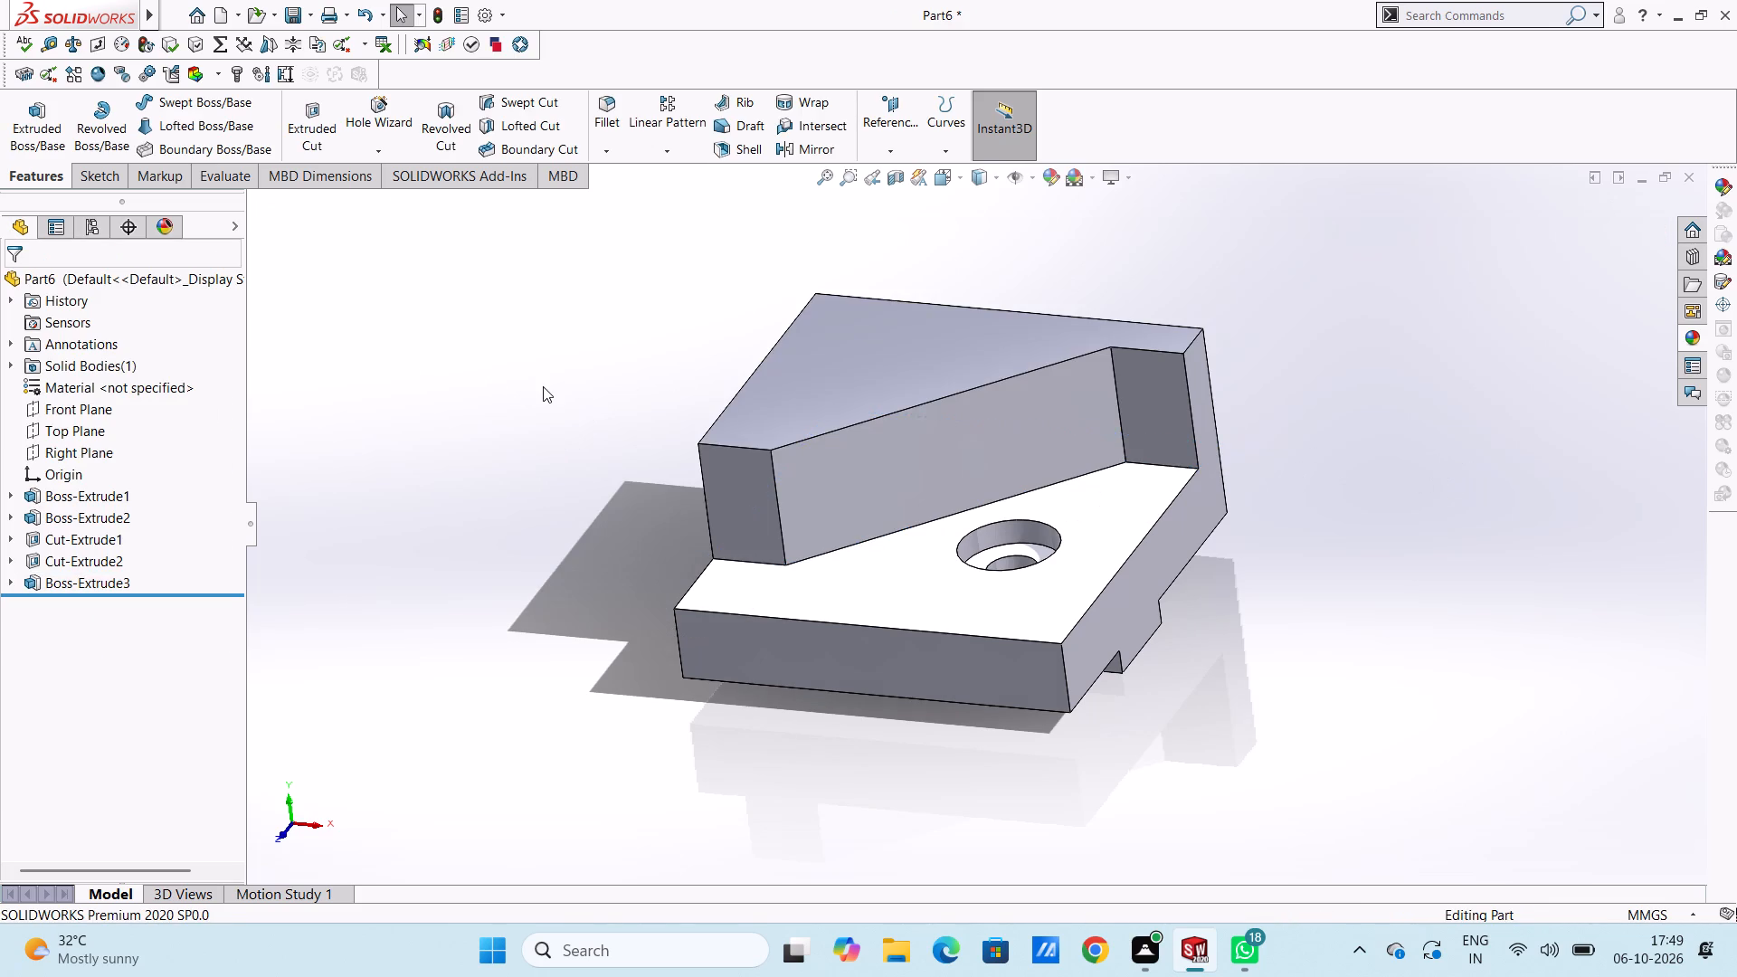
# Examine the raised diagonal-edged block and the counterbored hole from several angles.
pyautogui.scroll(2, 544, 386)
pyautogui.moveTo(628, 438); pyautogui.dragTo(666, 397, button='middle')
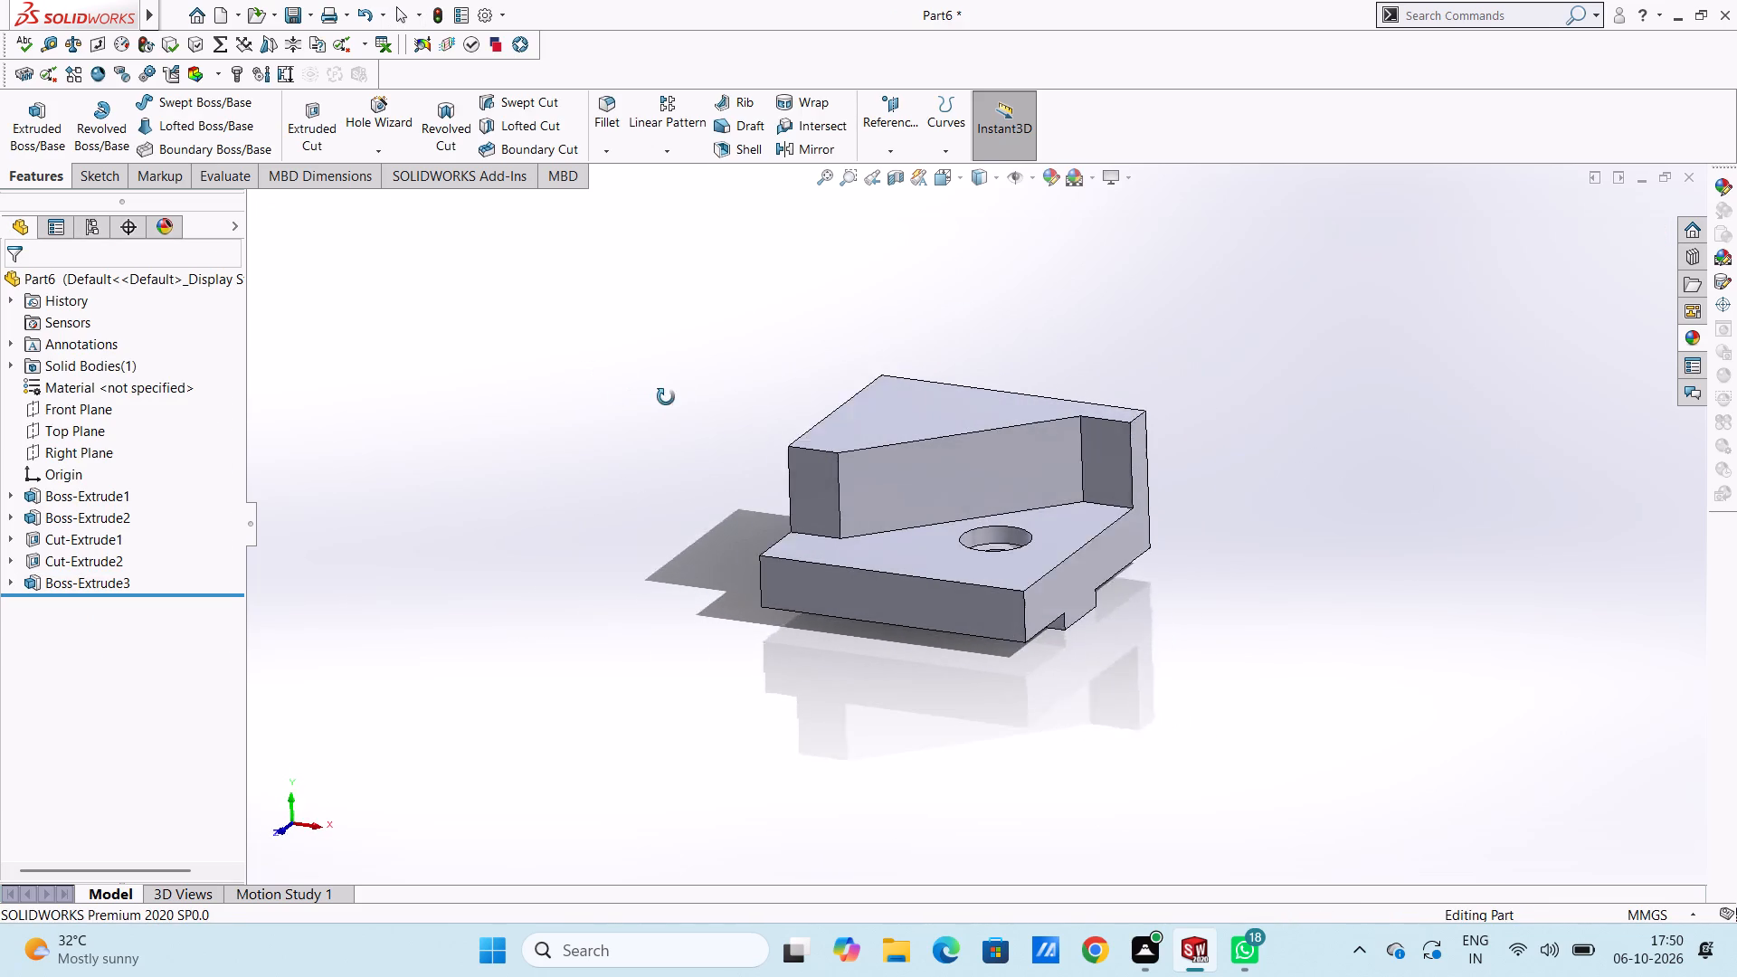
pyautogui.moveTo(666, 397); pyautogui.dragTo(652, 419, button='middle')
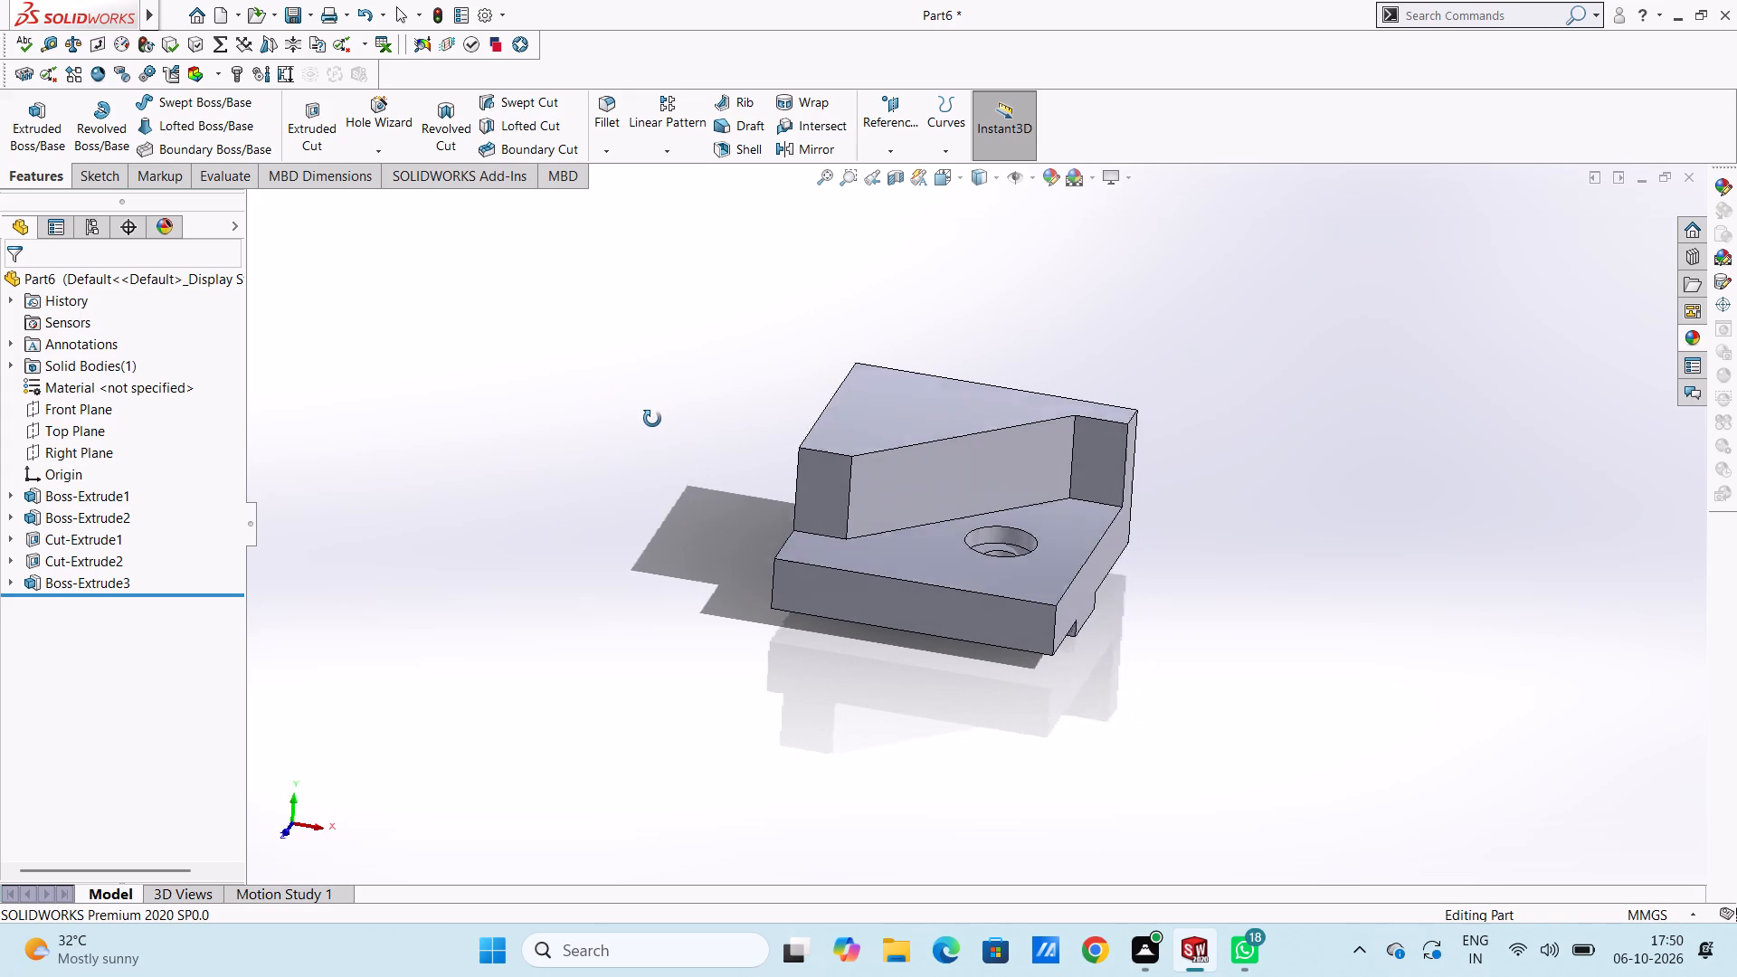
pyautogui.moveTo(652, 419); pyautogui.dragTo(654, 419, button='middle')
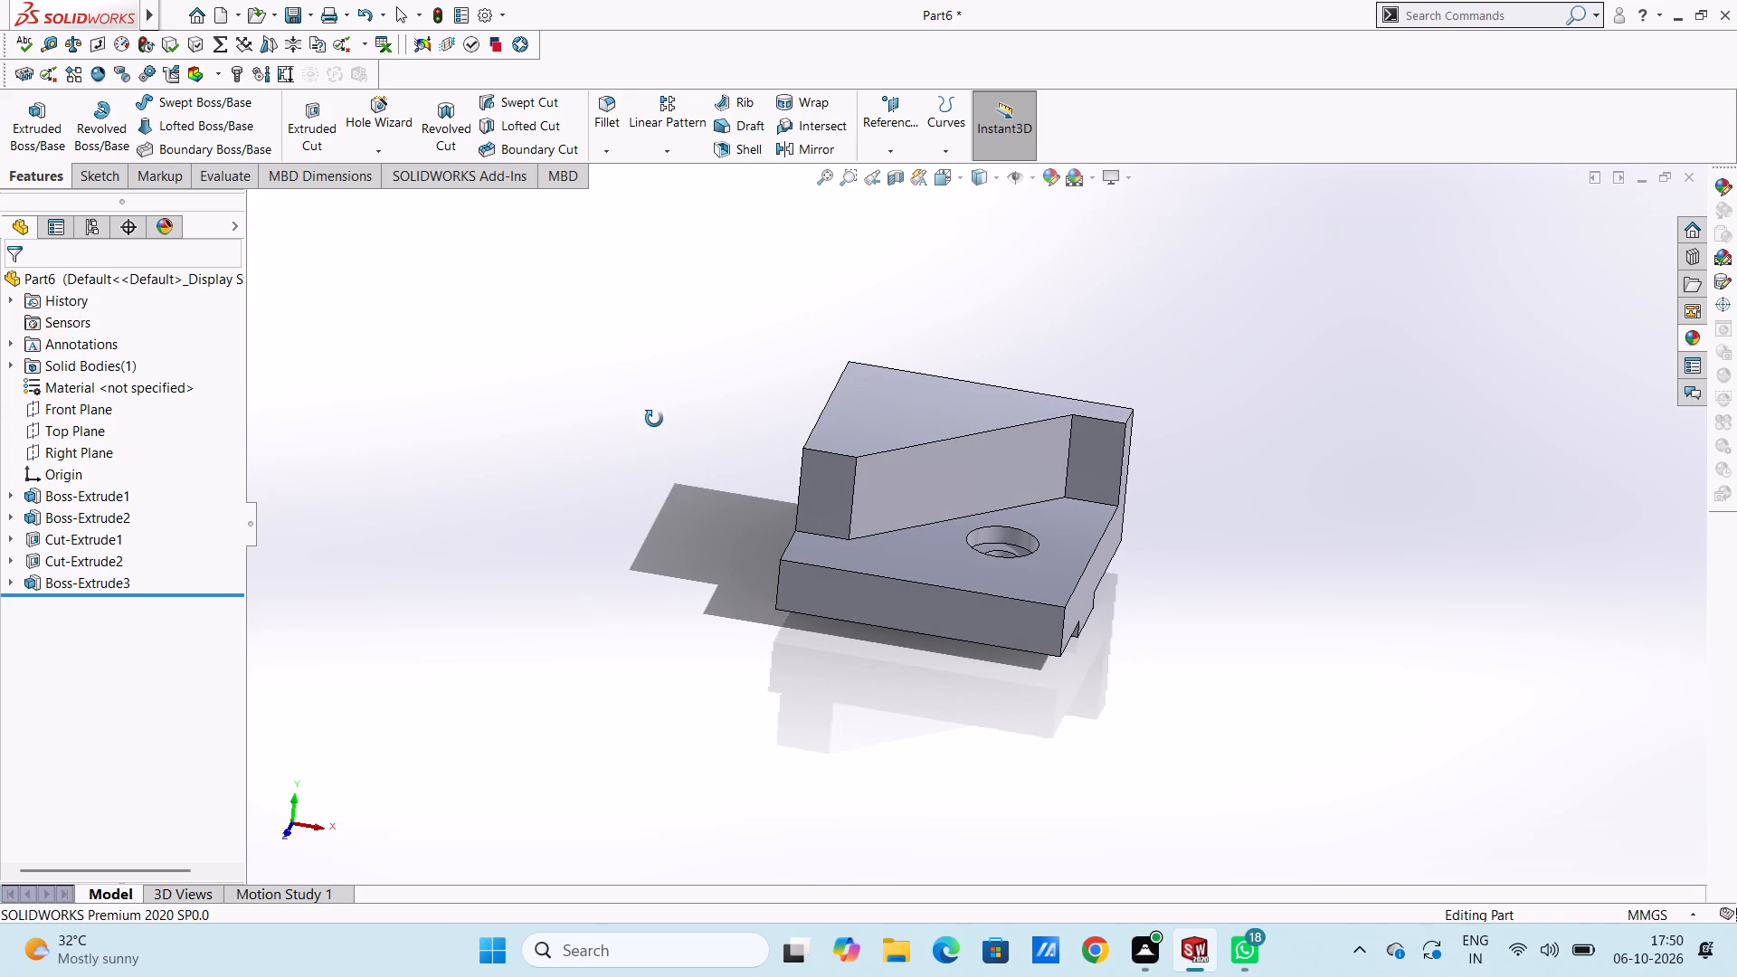
pyautogui.moveTo(654, 419); pyautogui.dragTo(660, 554, button='middle')
pyautogui.moveTo(657, 413); pyautogui.dragTo(660, 498, button='middle')
pyautogui.moveTo(651, 488); pyautogui.dragTo(704, 520, button='middle')
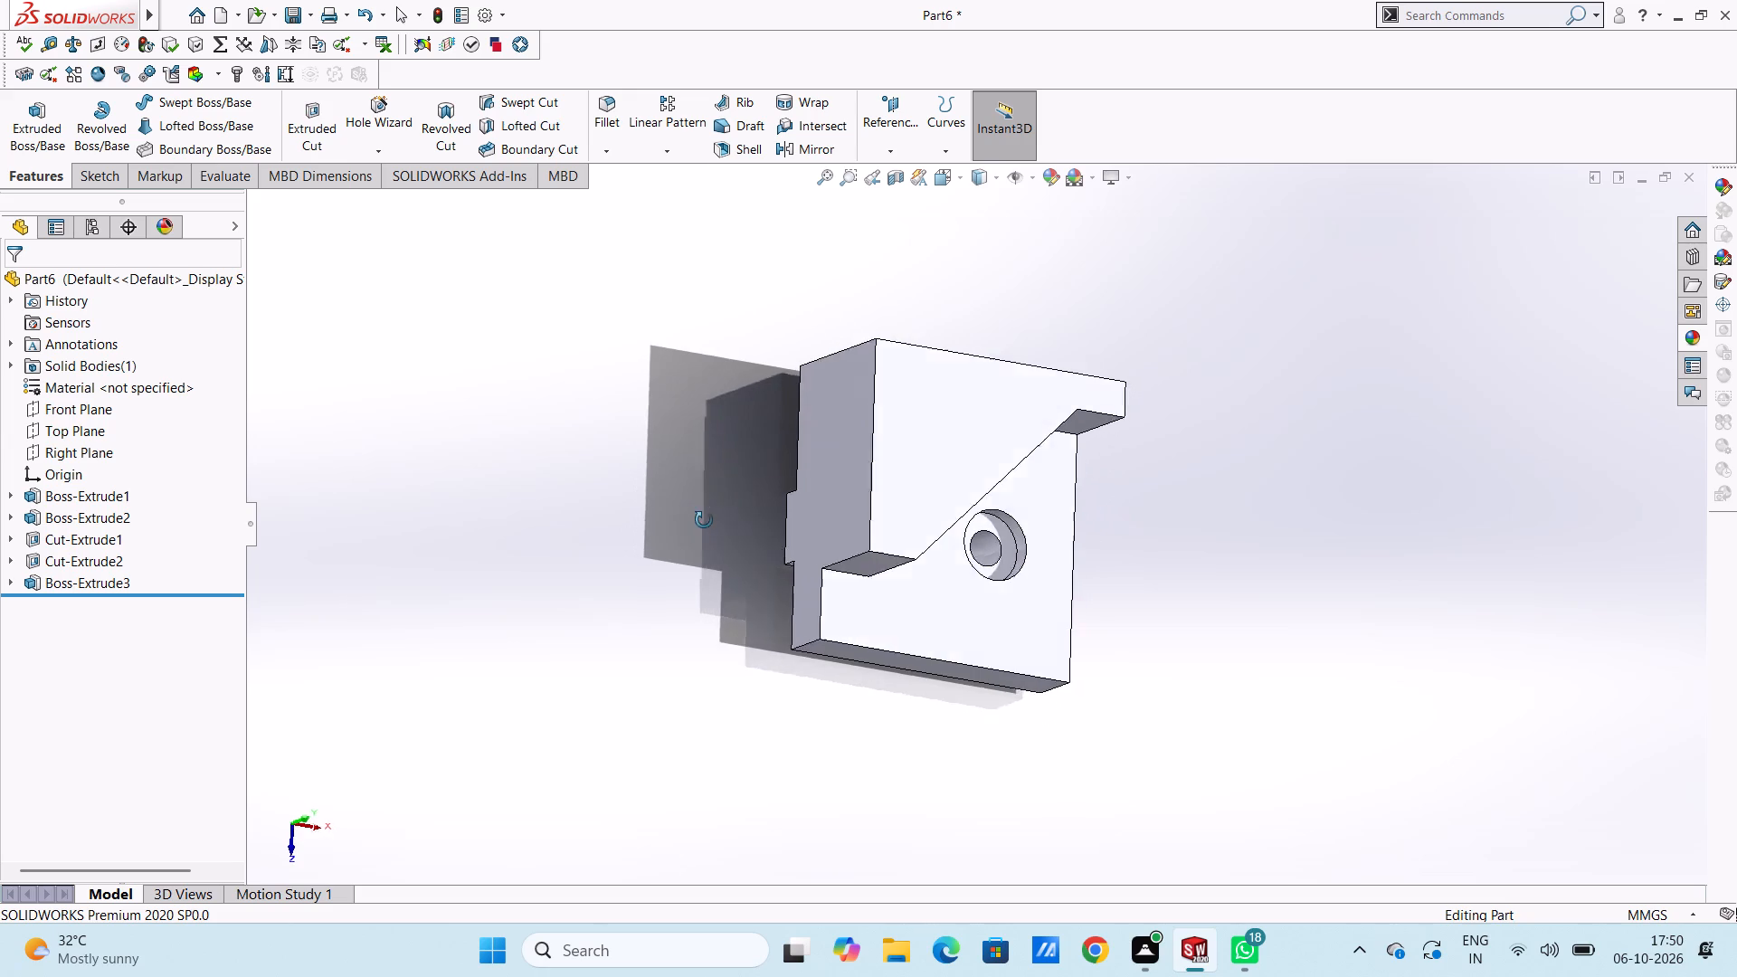
pyautogui.moveTo(704, 520); pyautogui.dragTo(654, 516, button='middle')
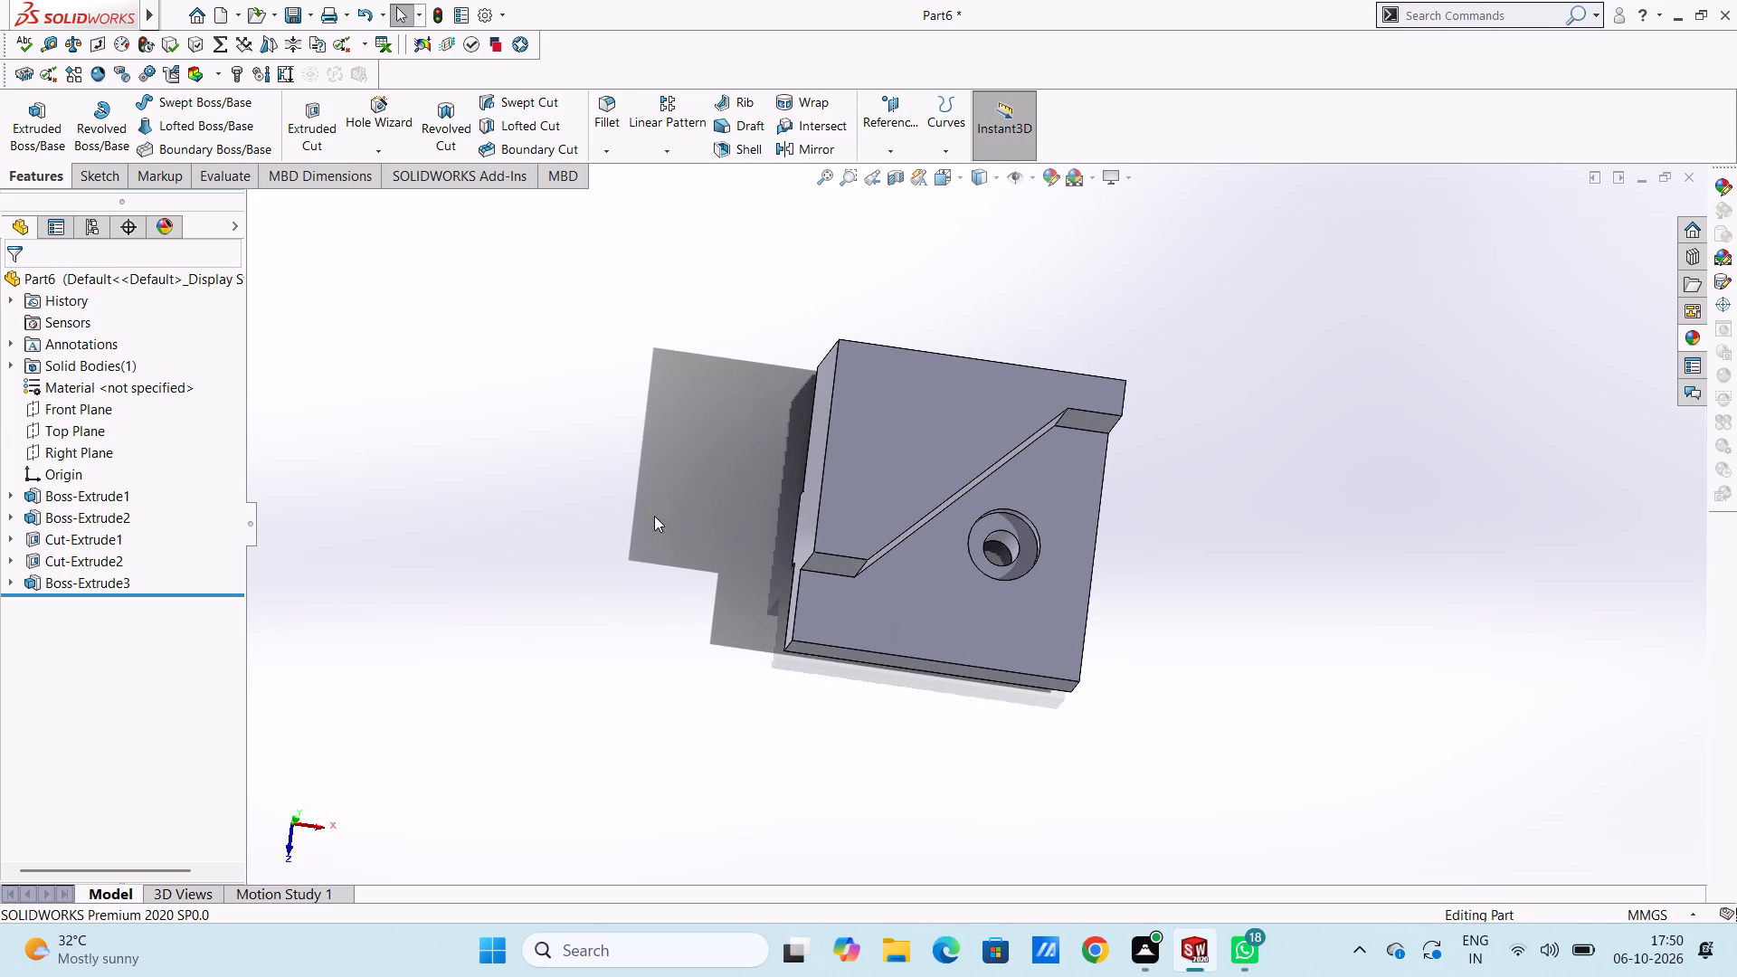
# Start a sketch on the part's back face, viewed from the back.
pyautogui.hotkey('ctrl', '1')
pyautogui.hotkey('ctrl', '2')
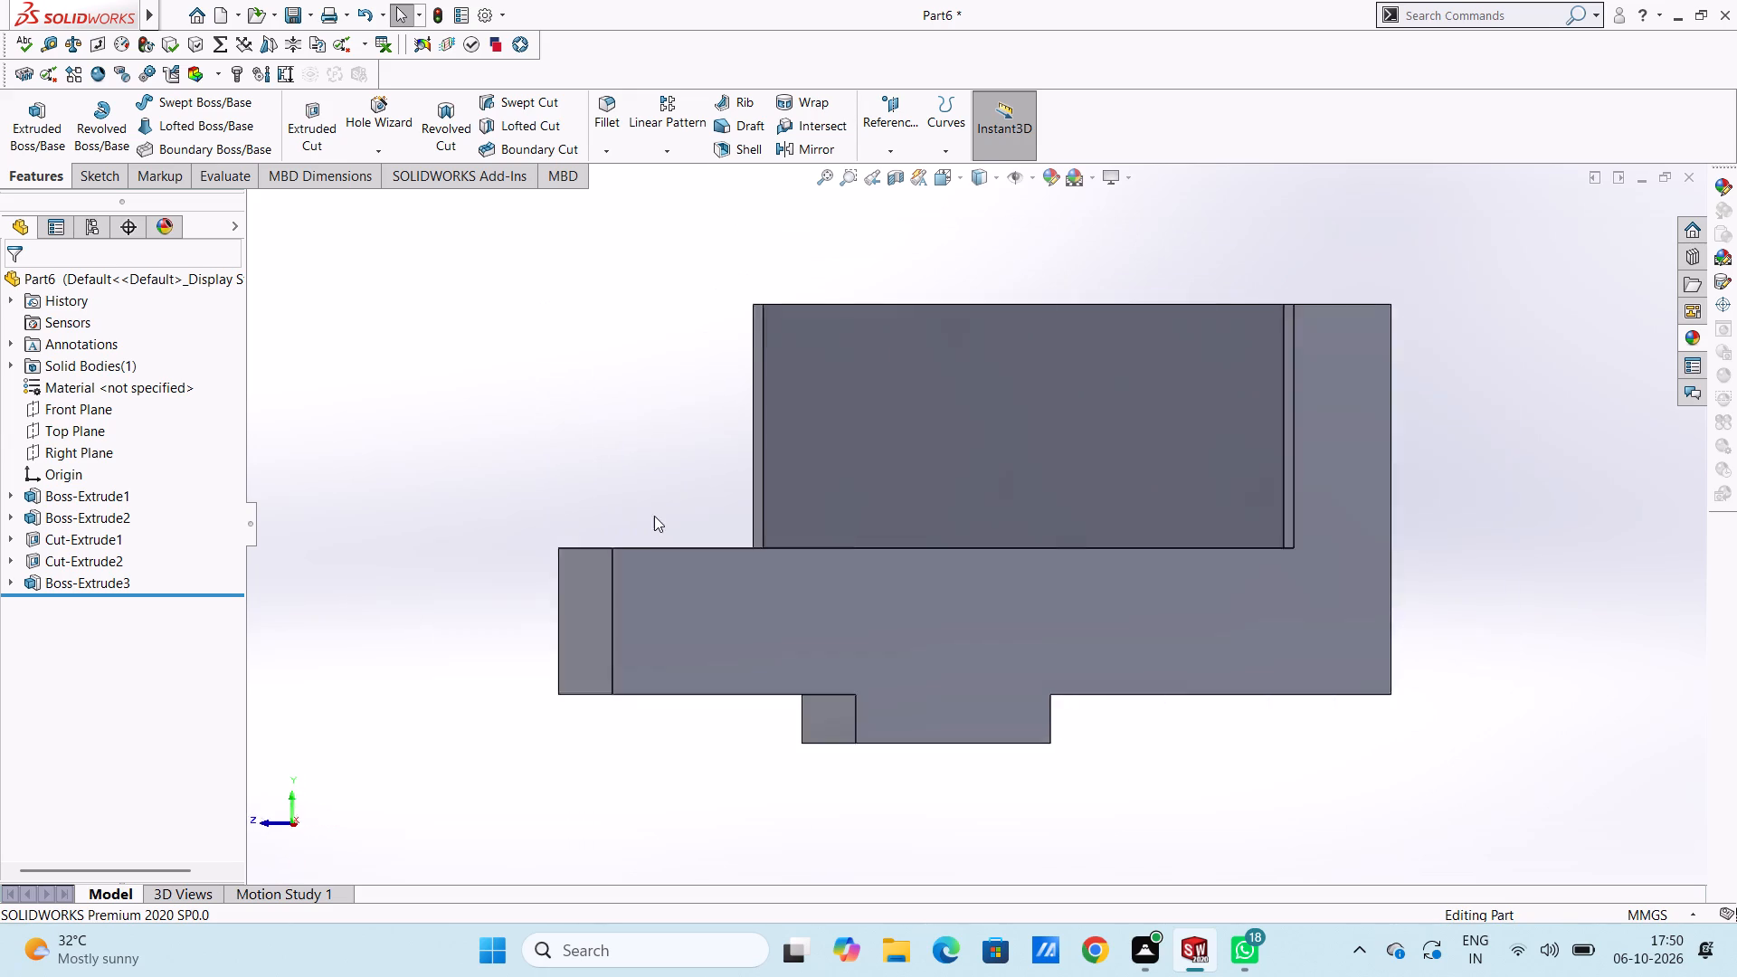
pyautogui.scroll(3, 654, 516)
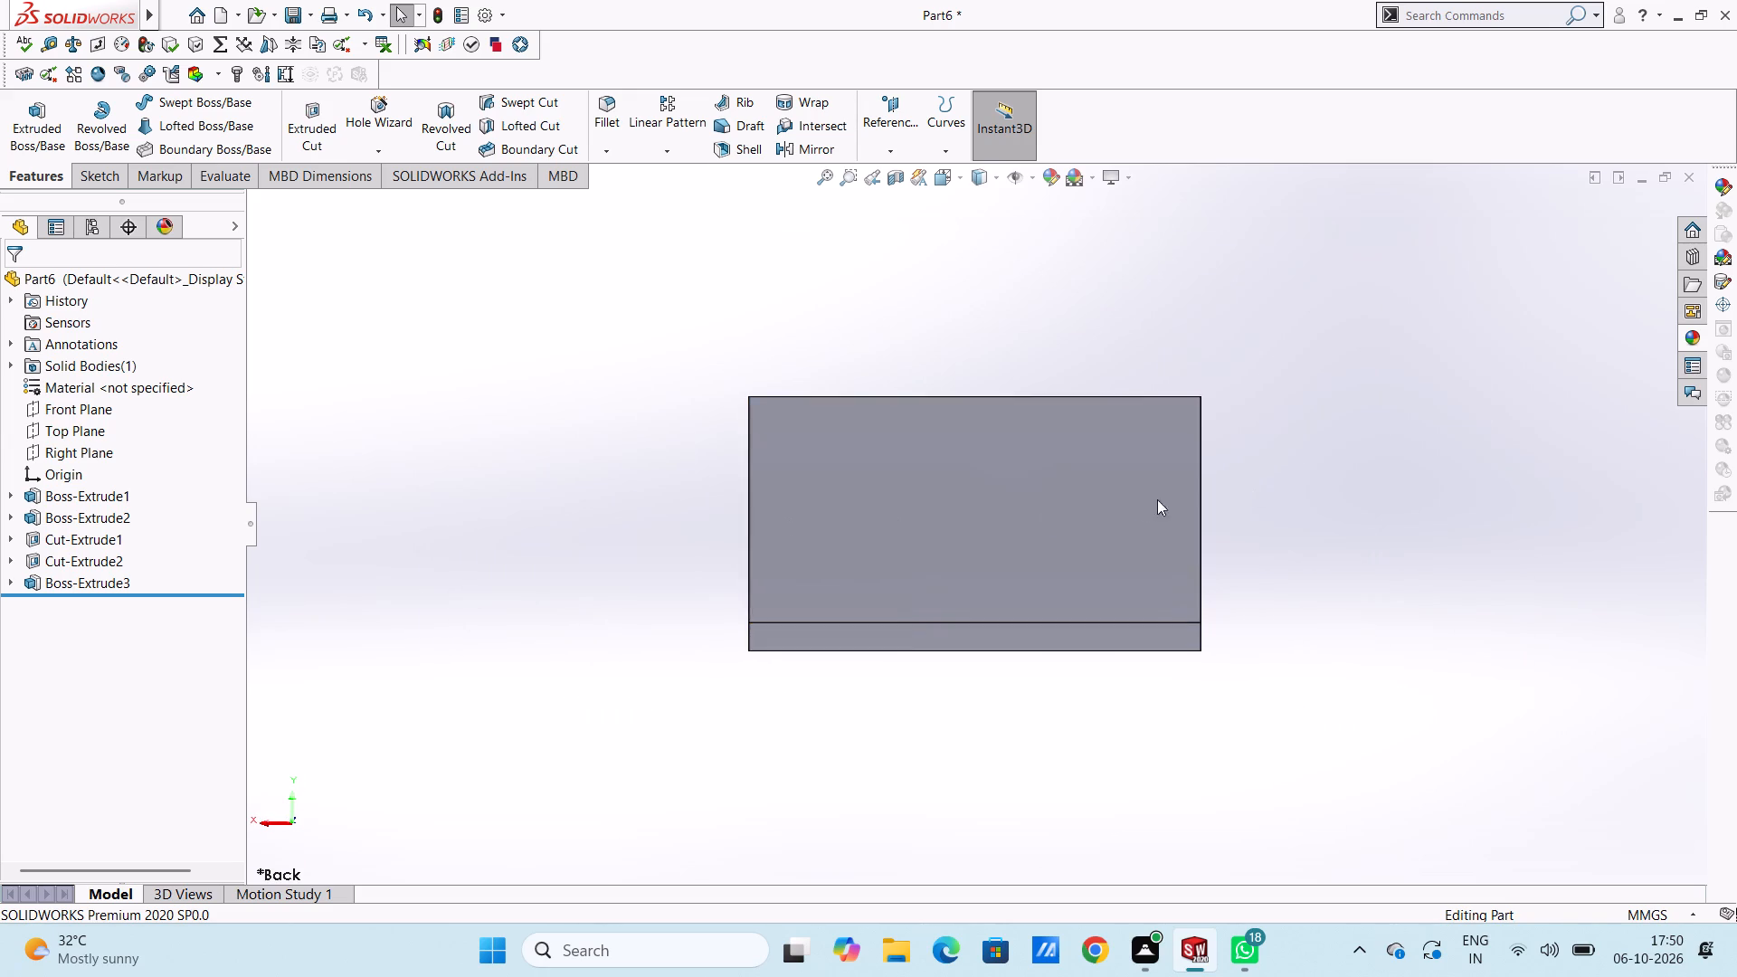
pyautogui.click(1118, 485)
pyautogui.click(1199, 436)
pyautogui.click(1231, 344)
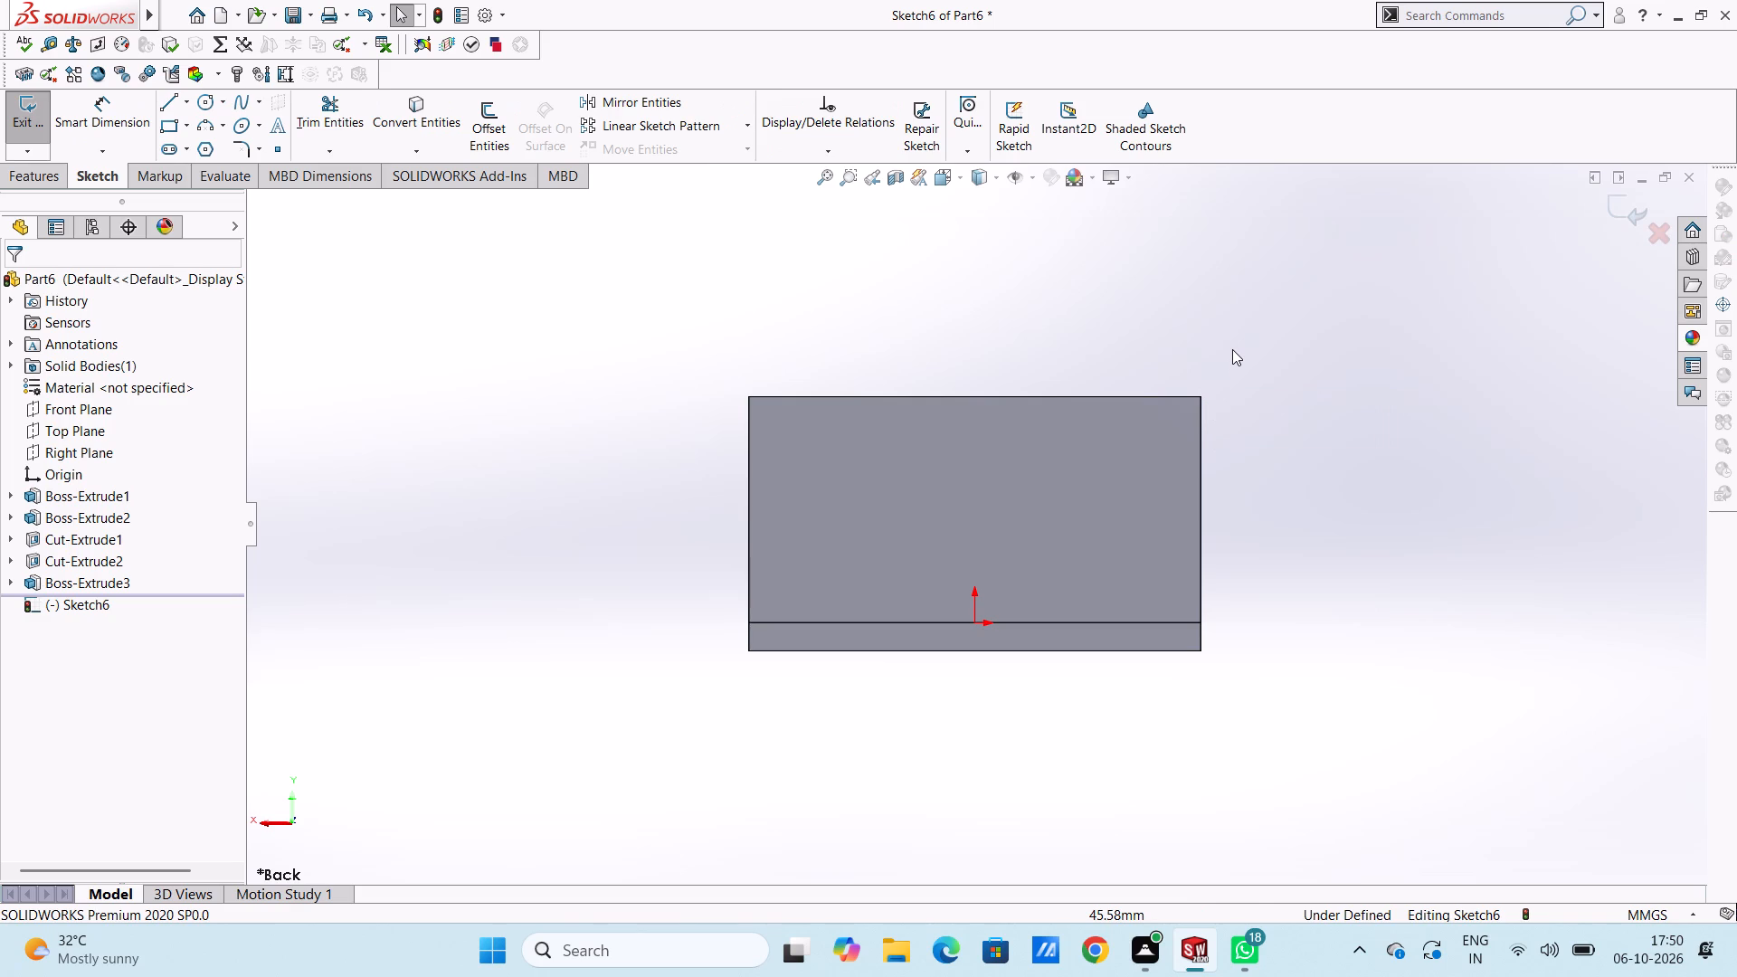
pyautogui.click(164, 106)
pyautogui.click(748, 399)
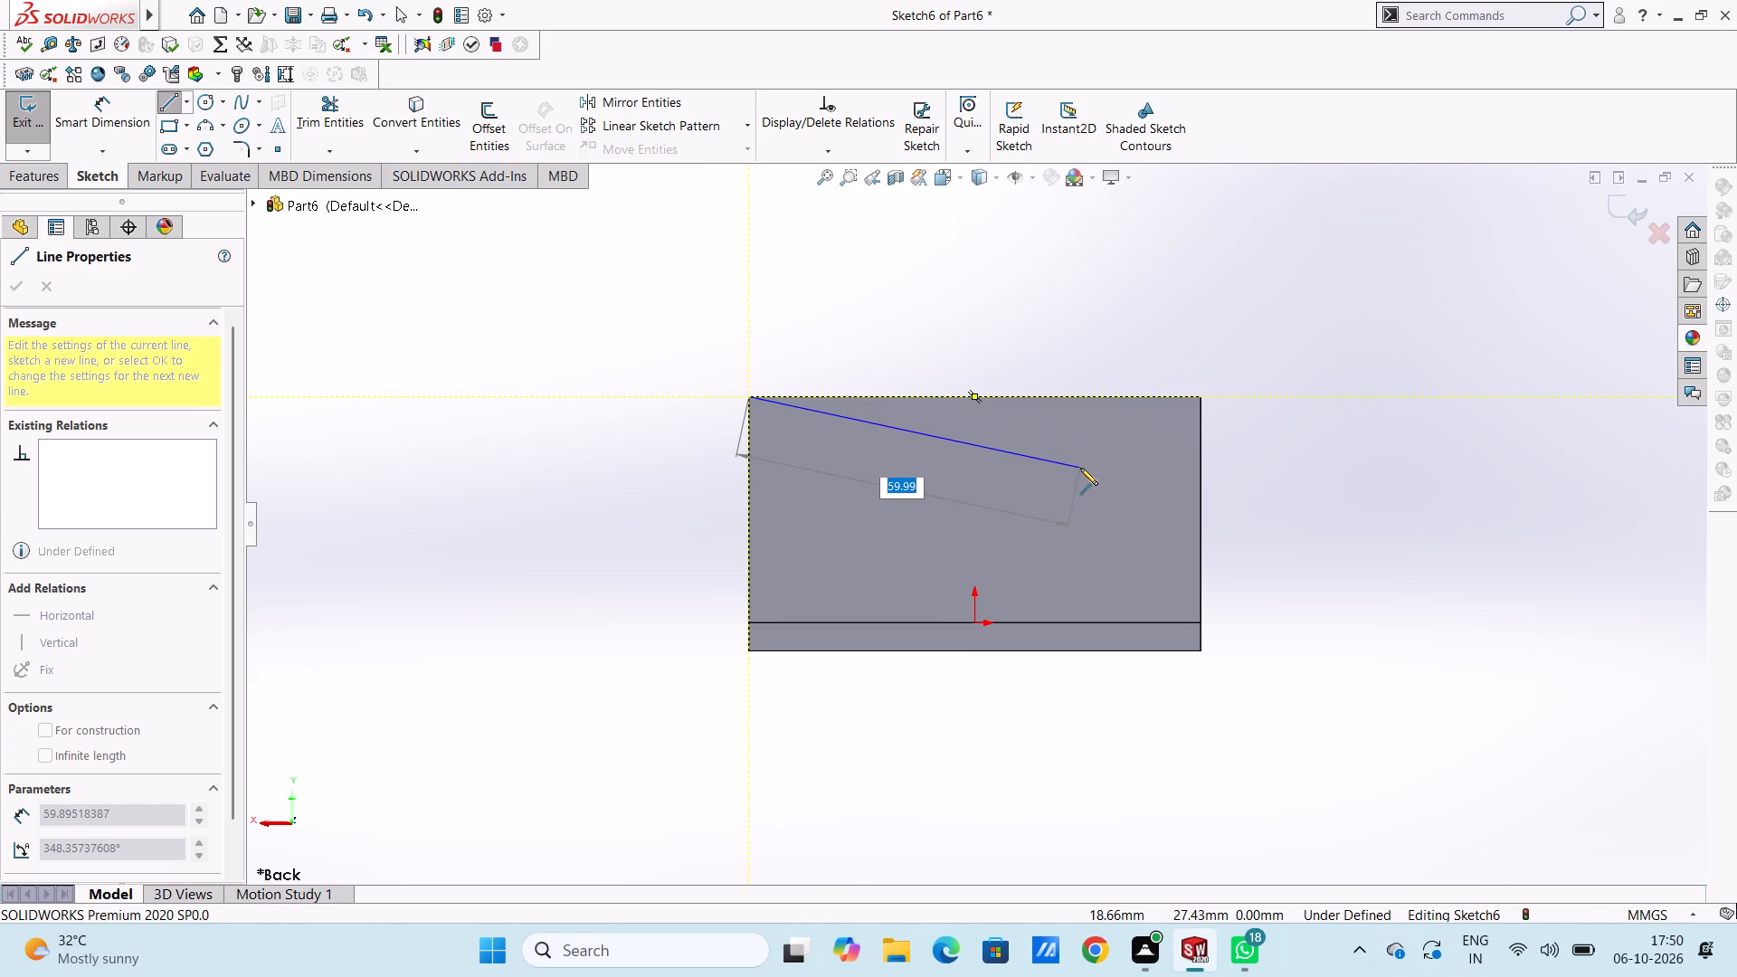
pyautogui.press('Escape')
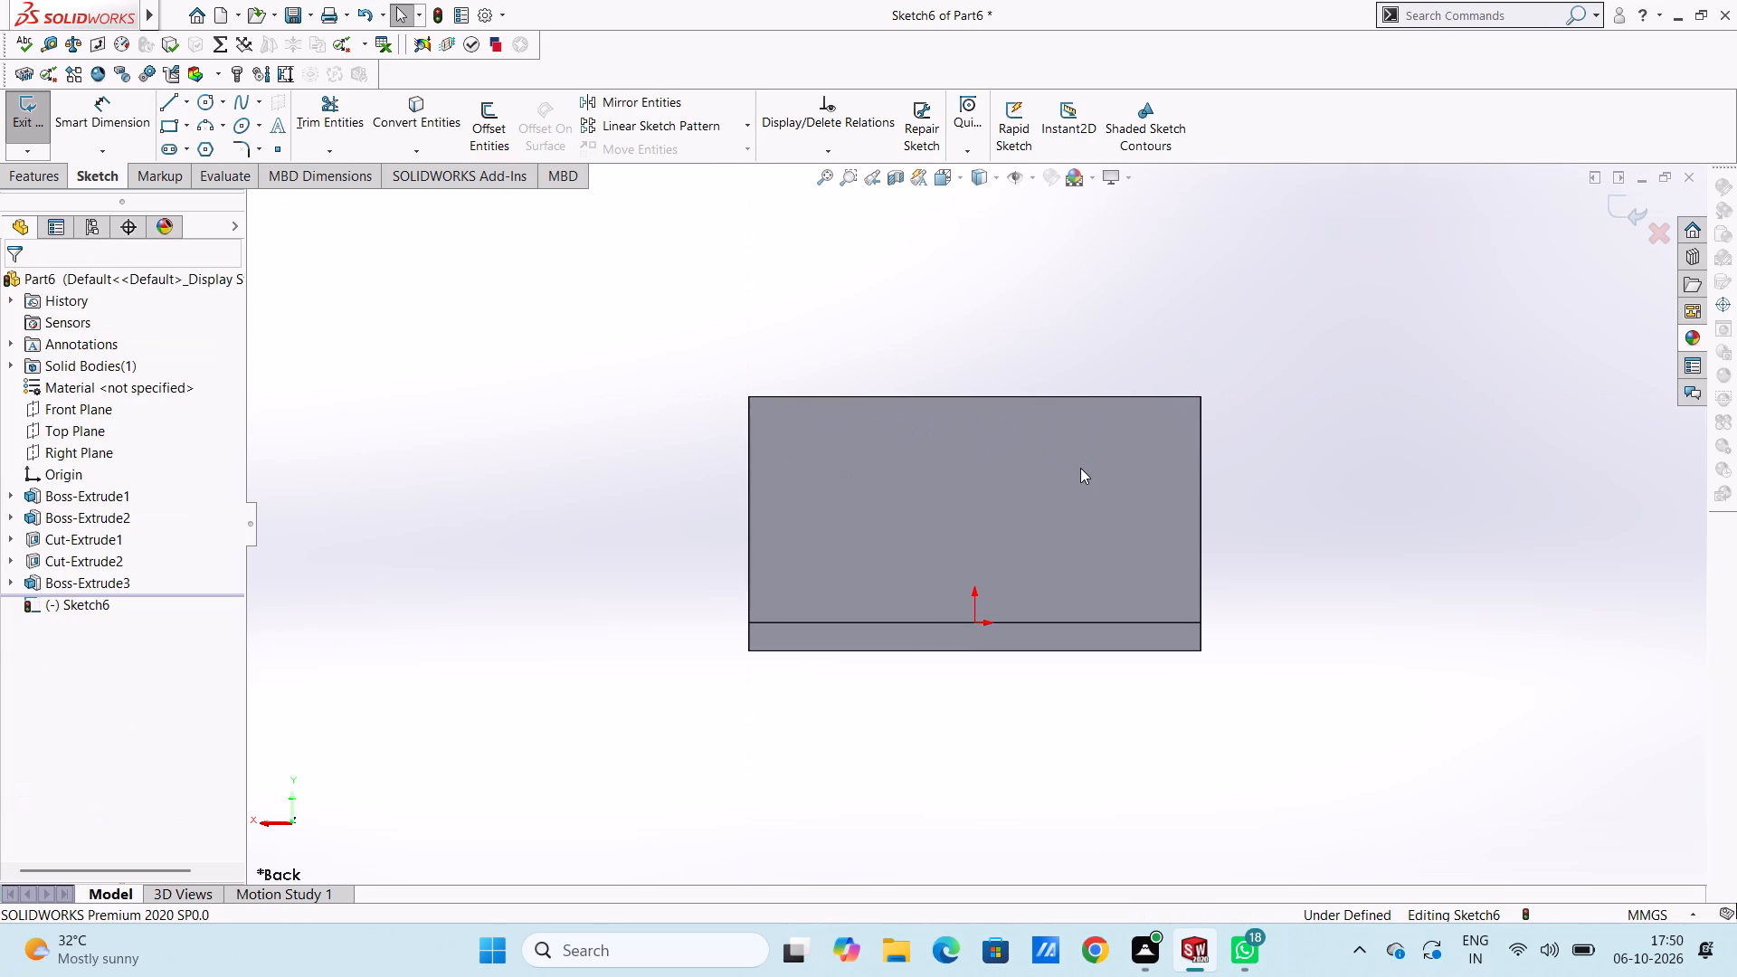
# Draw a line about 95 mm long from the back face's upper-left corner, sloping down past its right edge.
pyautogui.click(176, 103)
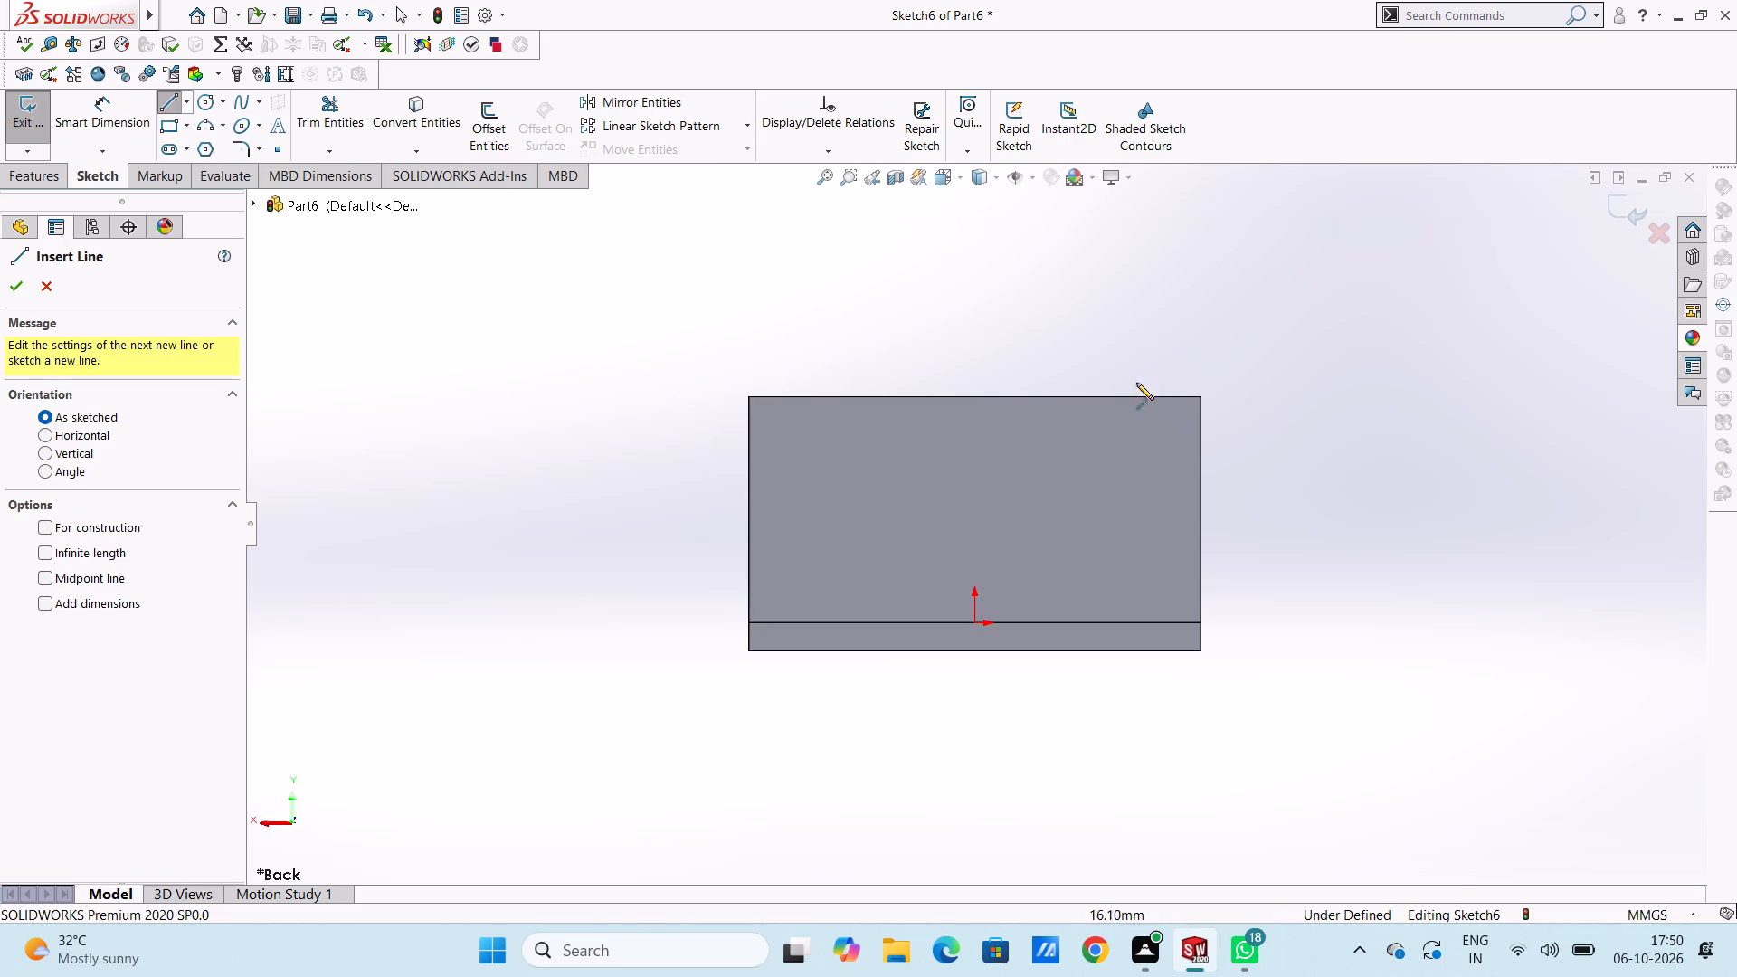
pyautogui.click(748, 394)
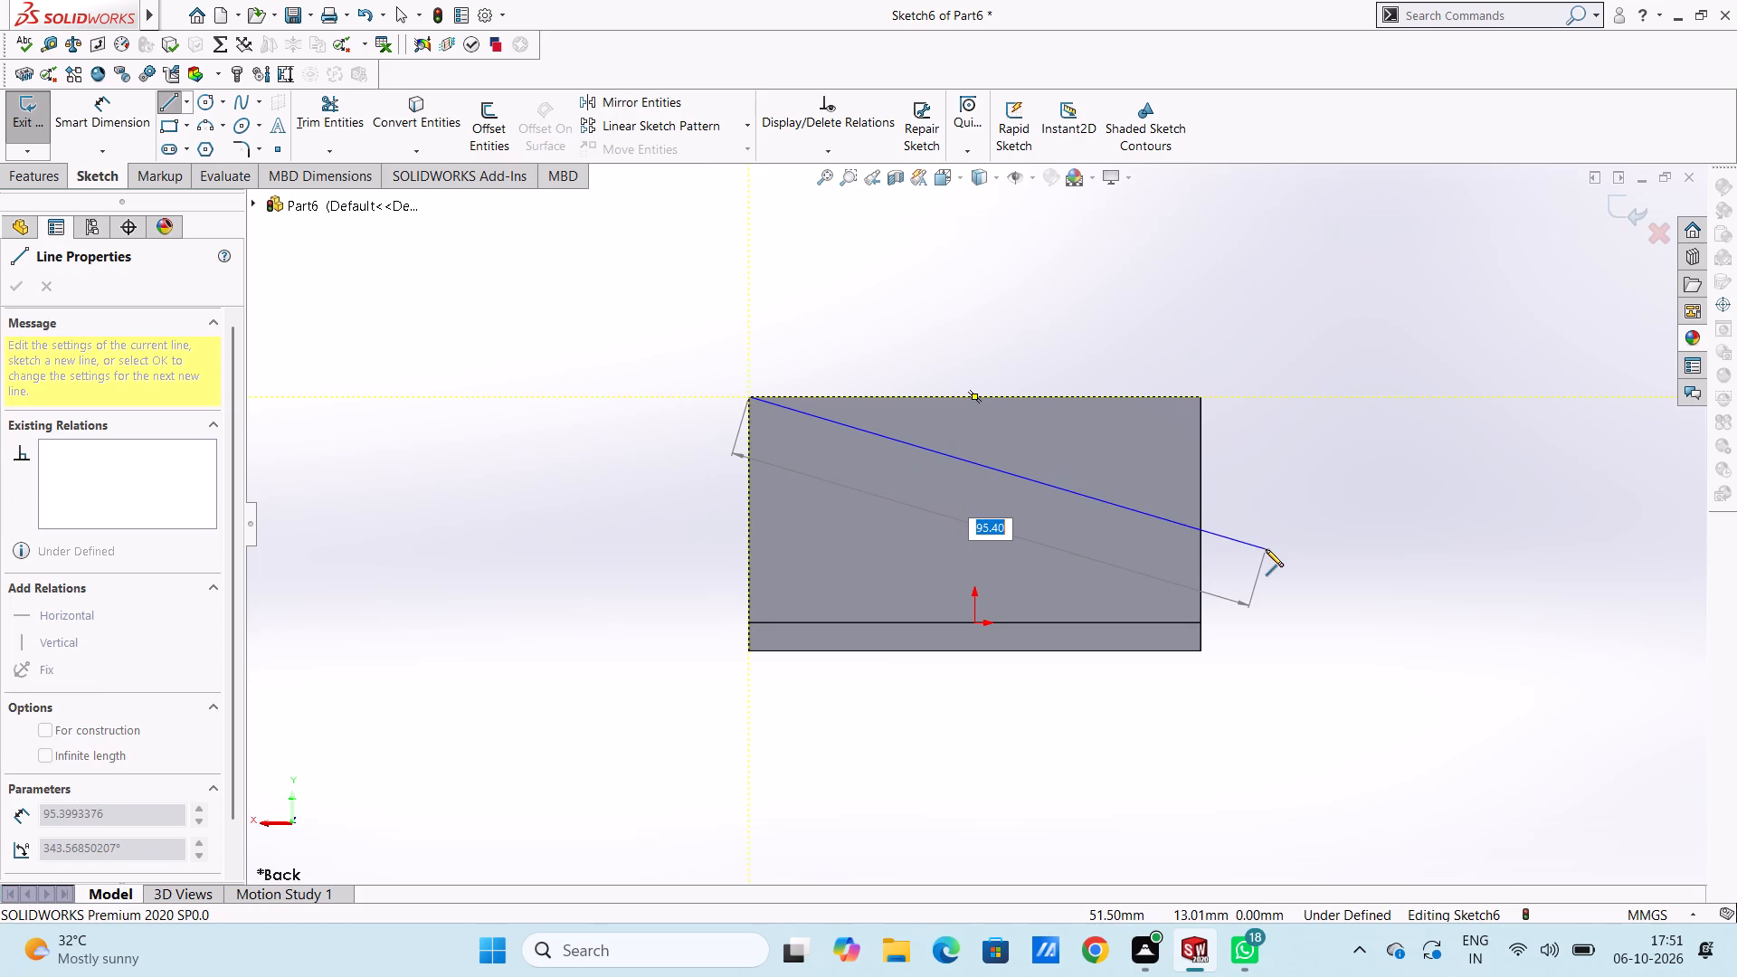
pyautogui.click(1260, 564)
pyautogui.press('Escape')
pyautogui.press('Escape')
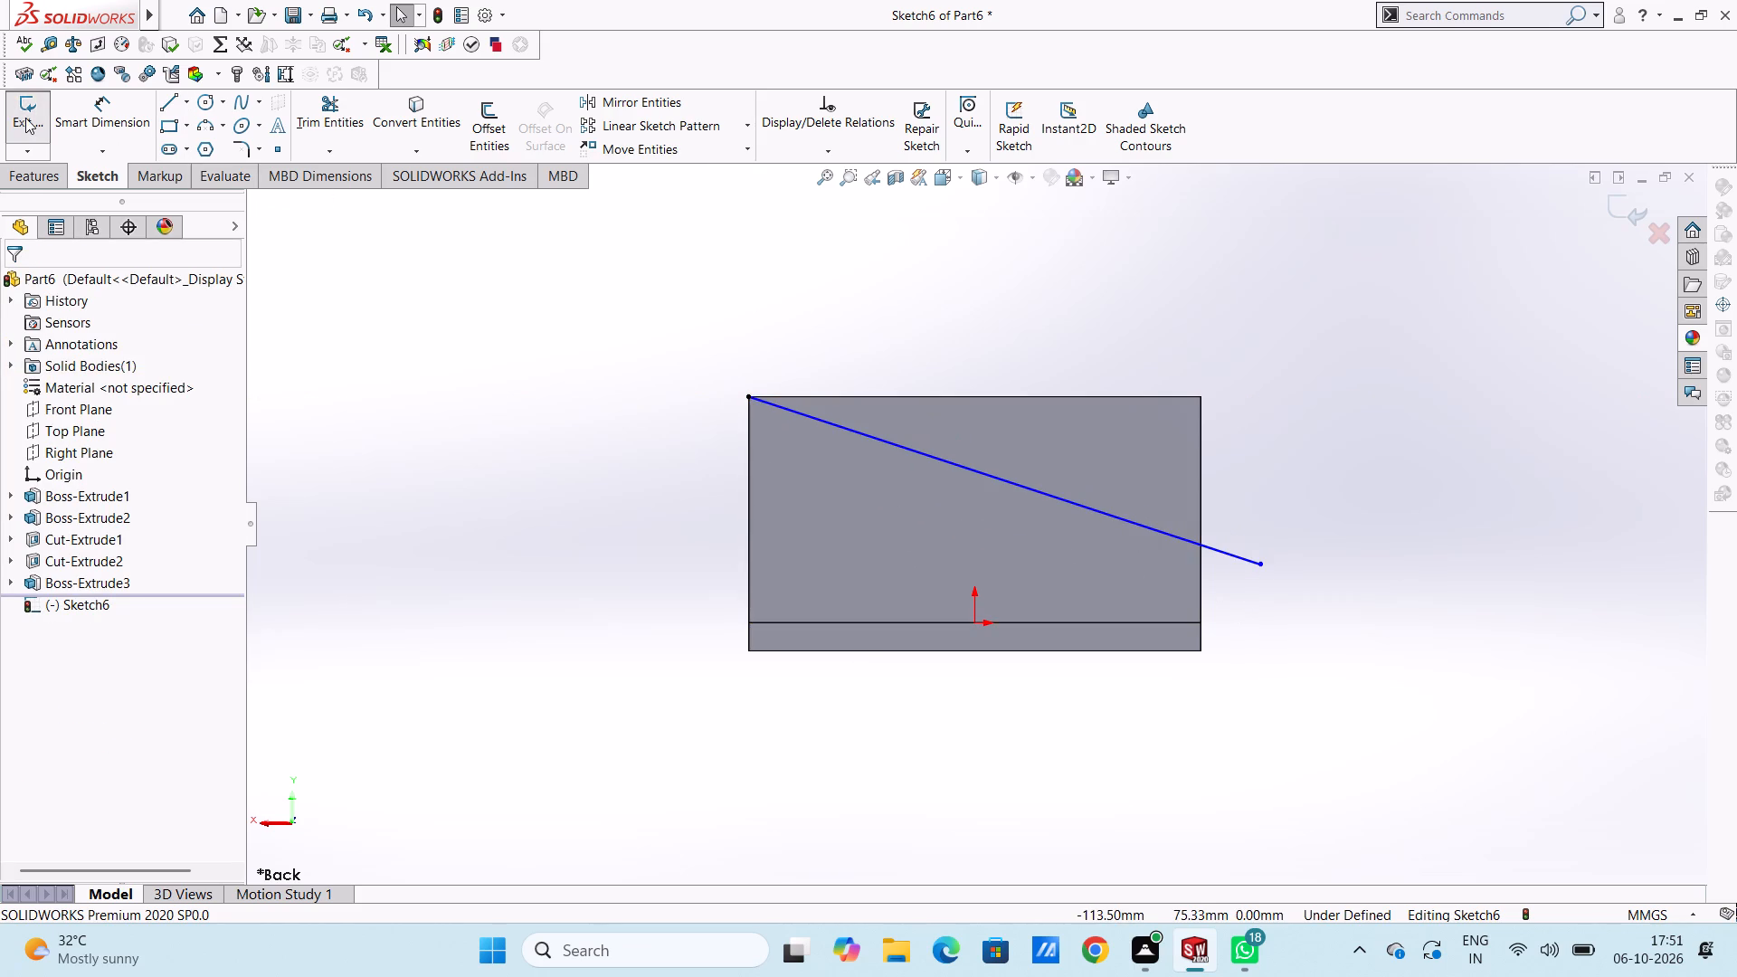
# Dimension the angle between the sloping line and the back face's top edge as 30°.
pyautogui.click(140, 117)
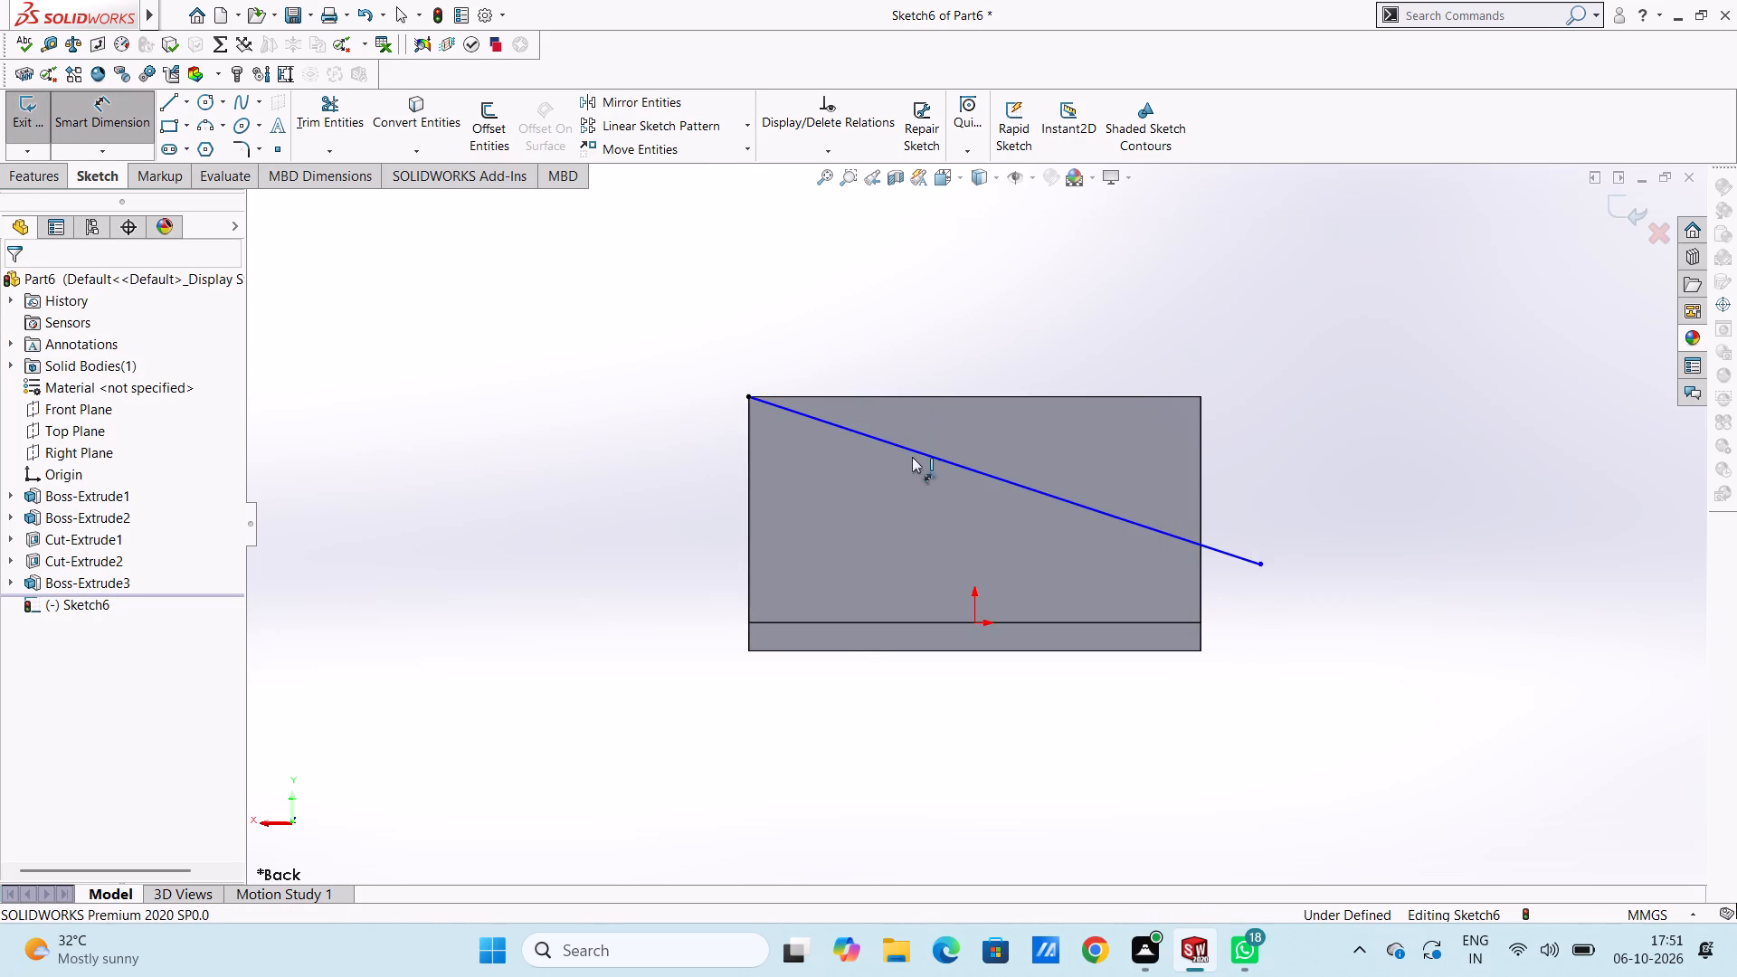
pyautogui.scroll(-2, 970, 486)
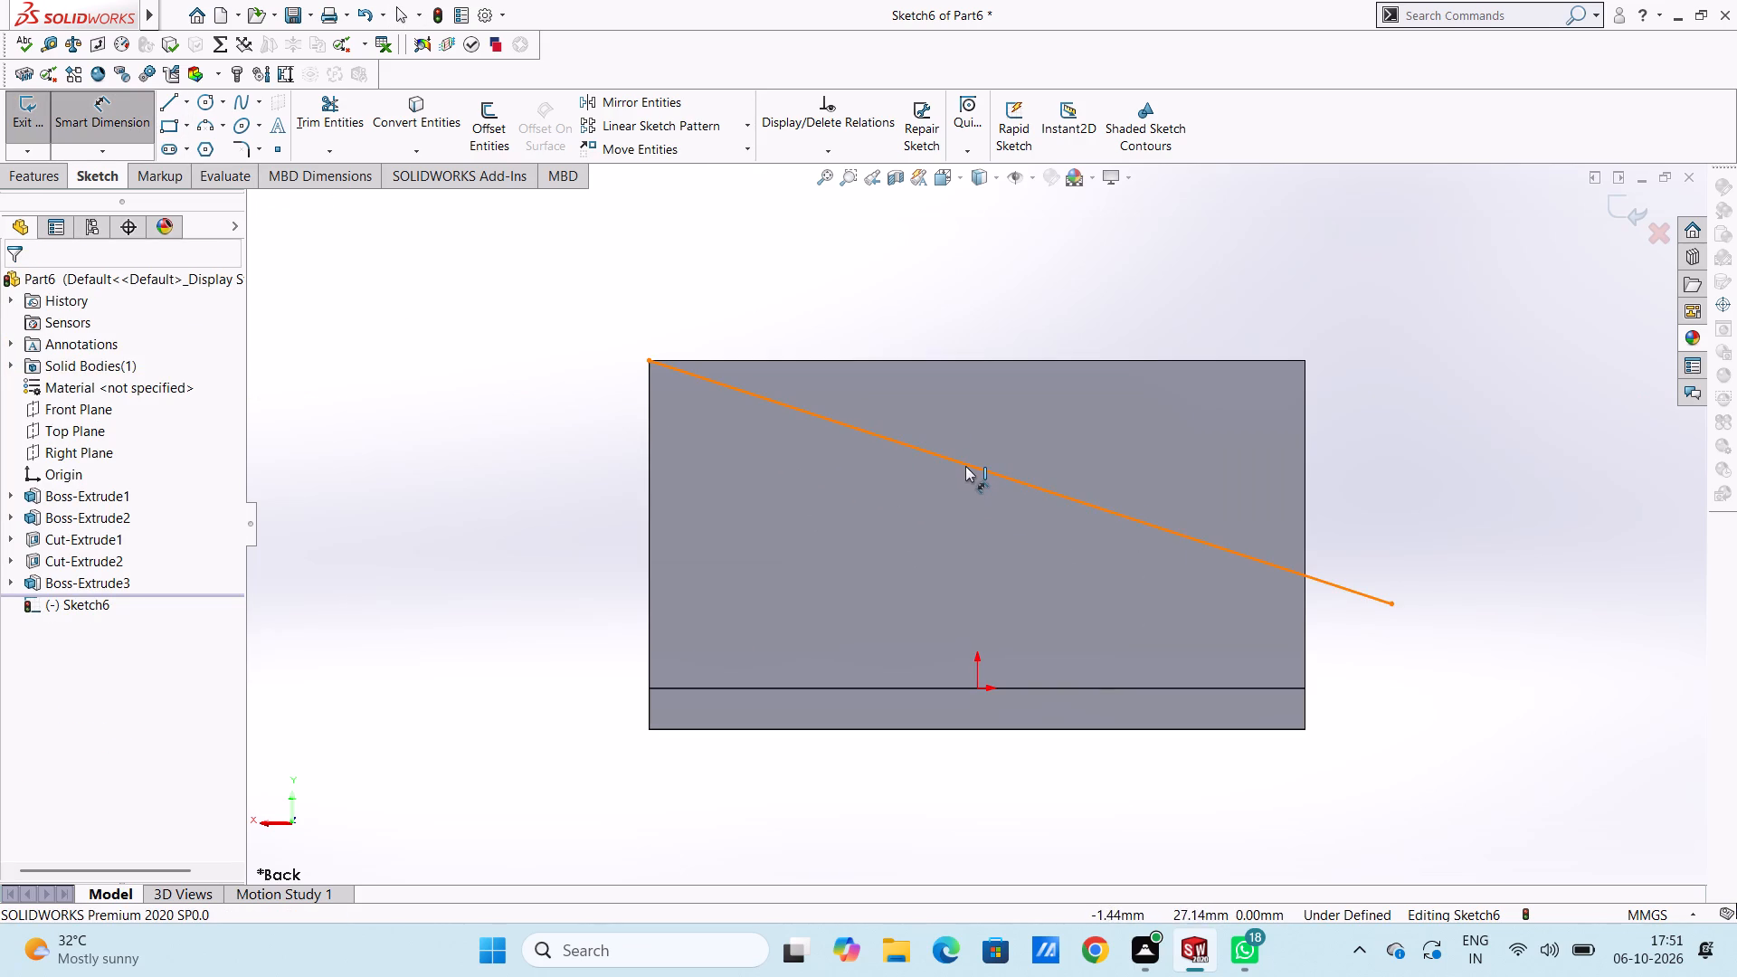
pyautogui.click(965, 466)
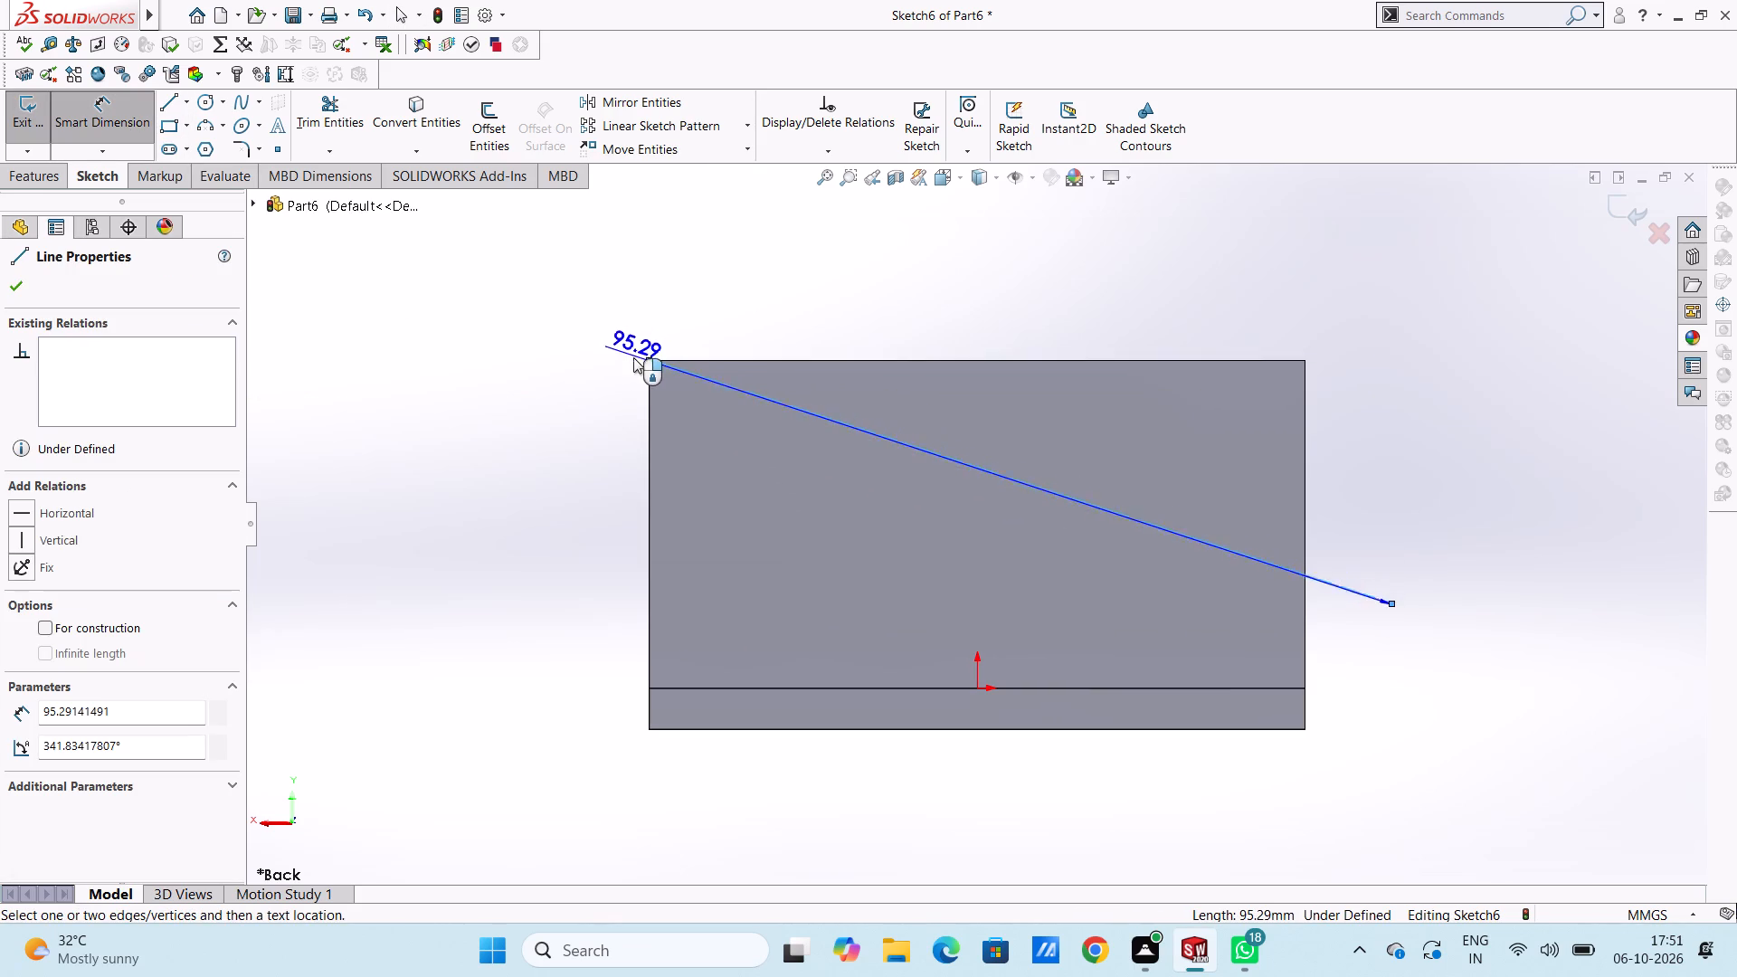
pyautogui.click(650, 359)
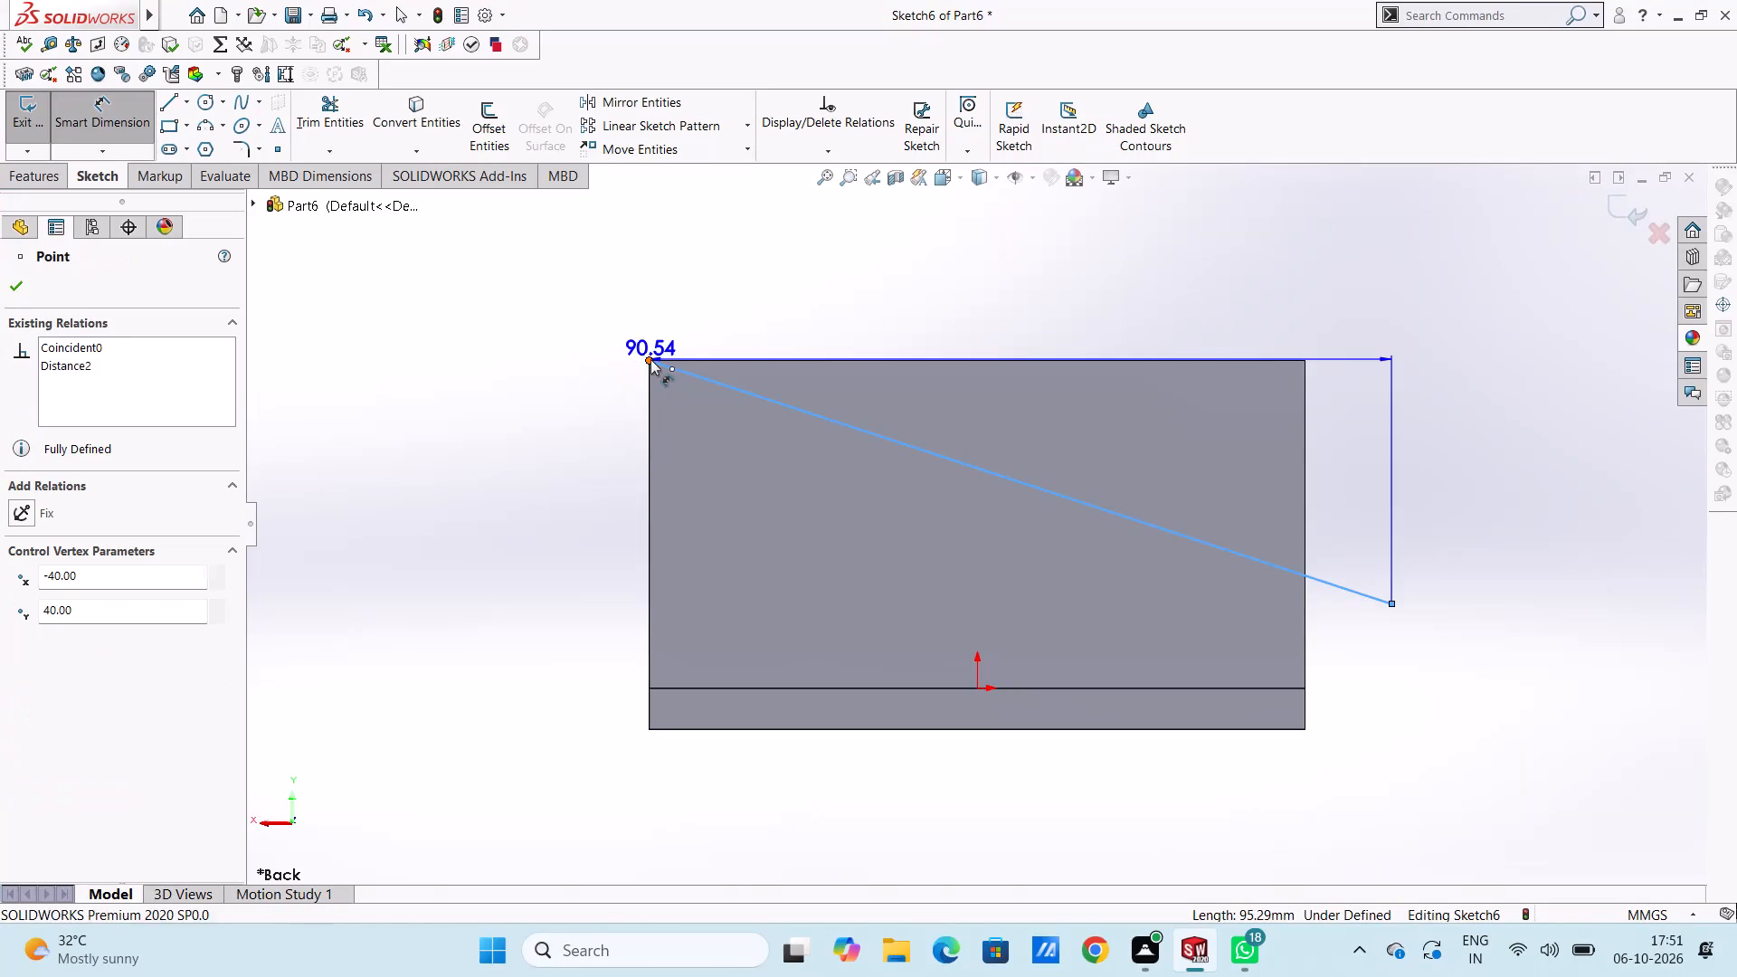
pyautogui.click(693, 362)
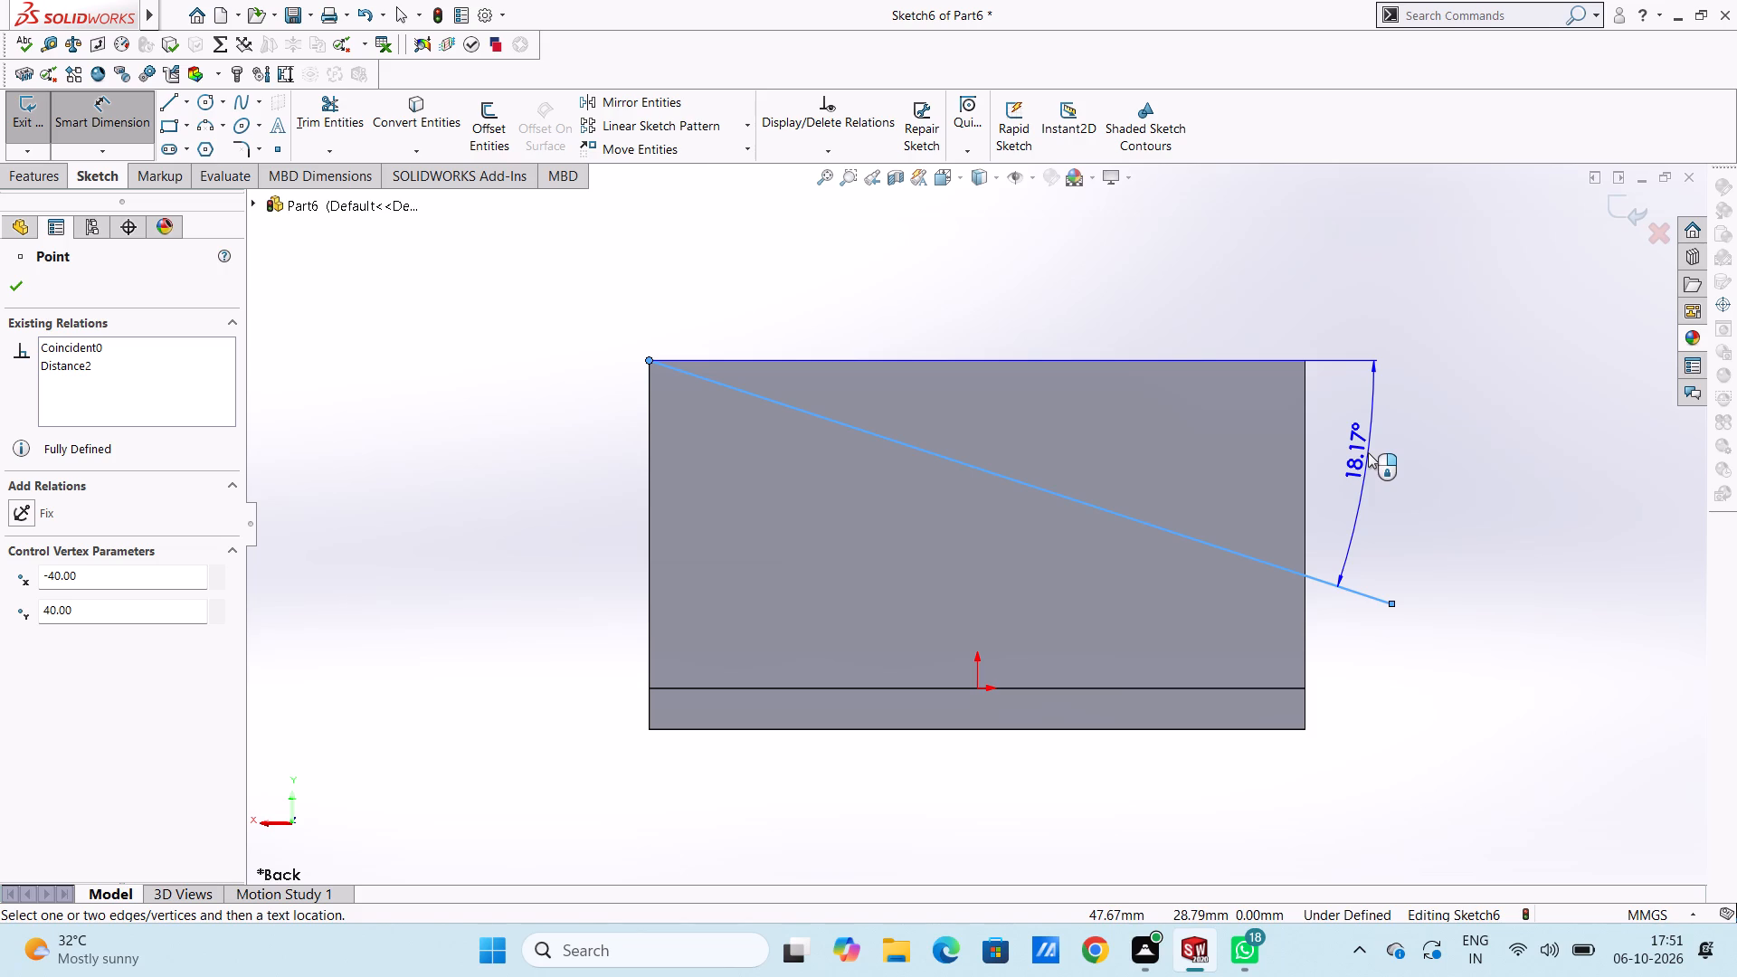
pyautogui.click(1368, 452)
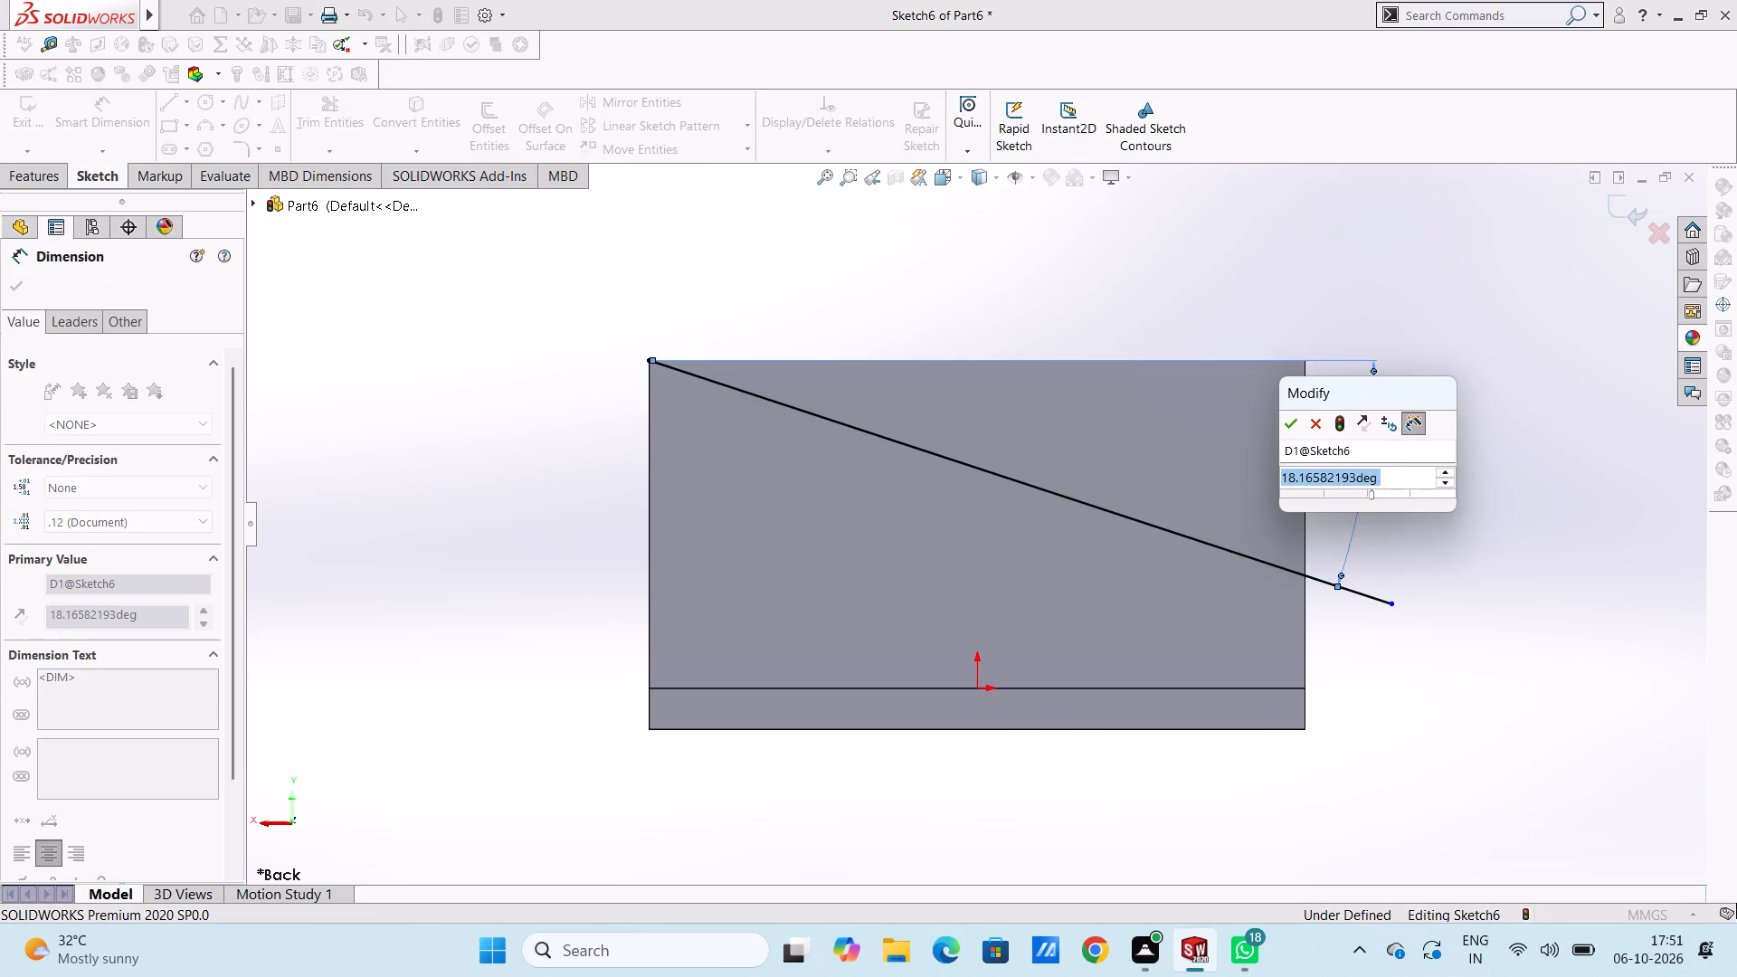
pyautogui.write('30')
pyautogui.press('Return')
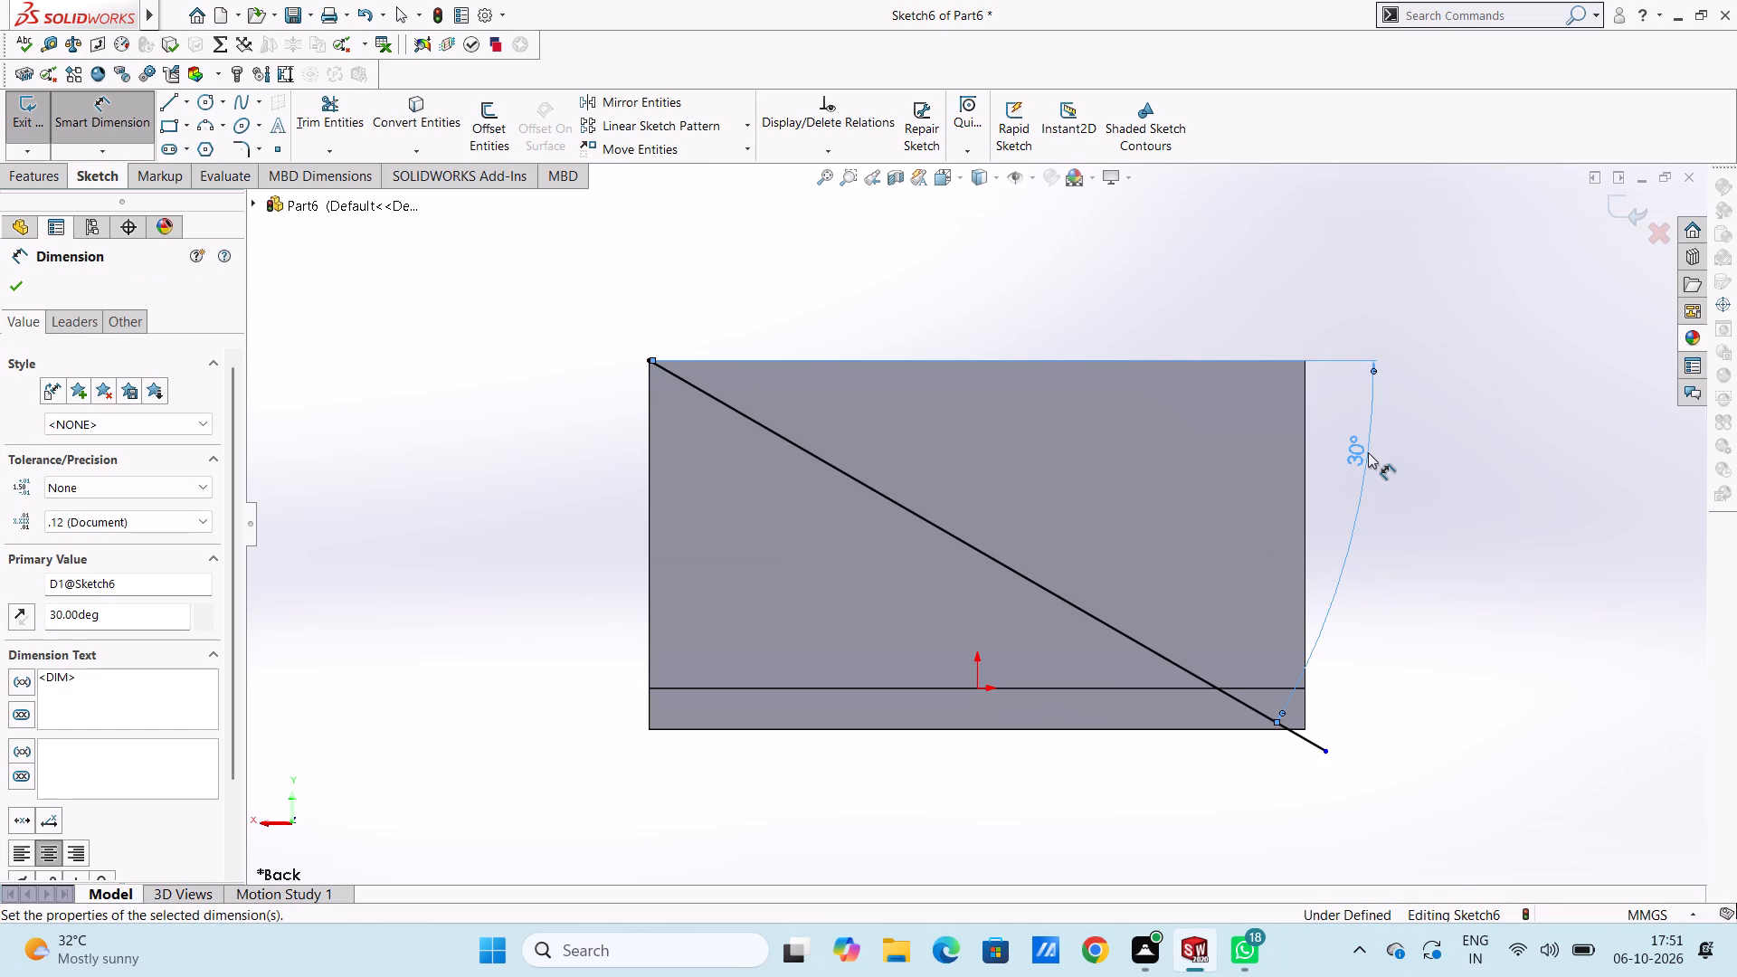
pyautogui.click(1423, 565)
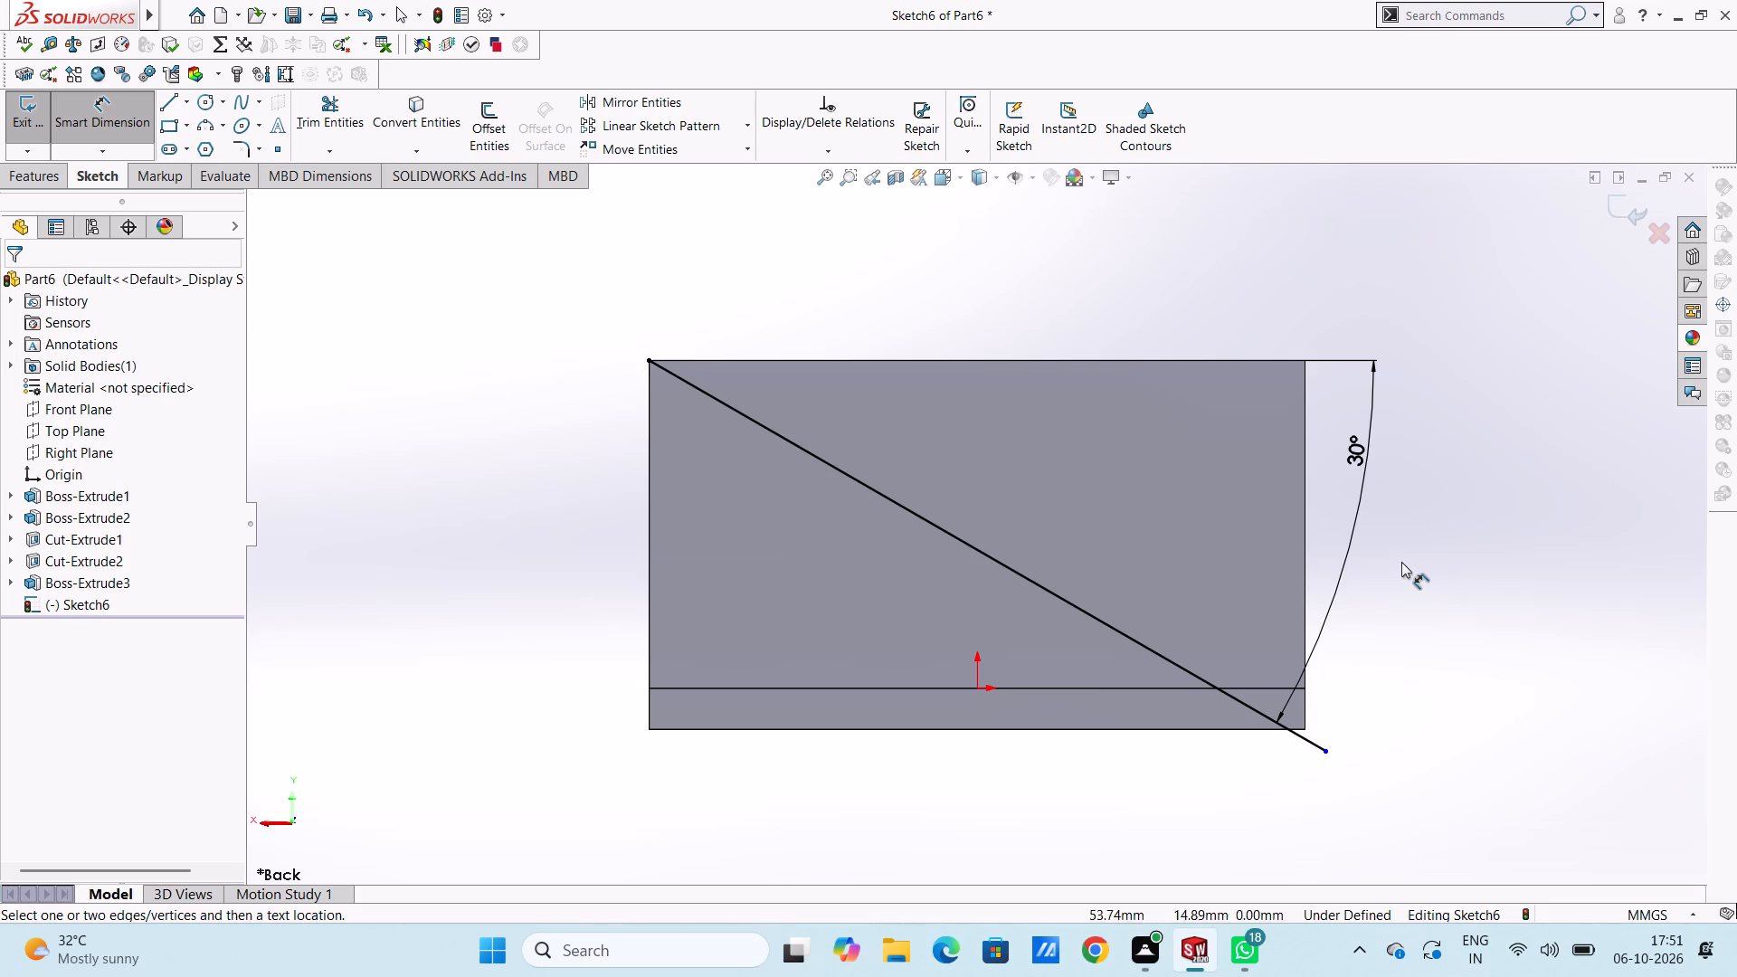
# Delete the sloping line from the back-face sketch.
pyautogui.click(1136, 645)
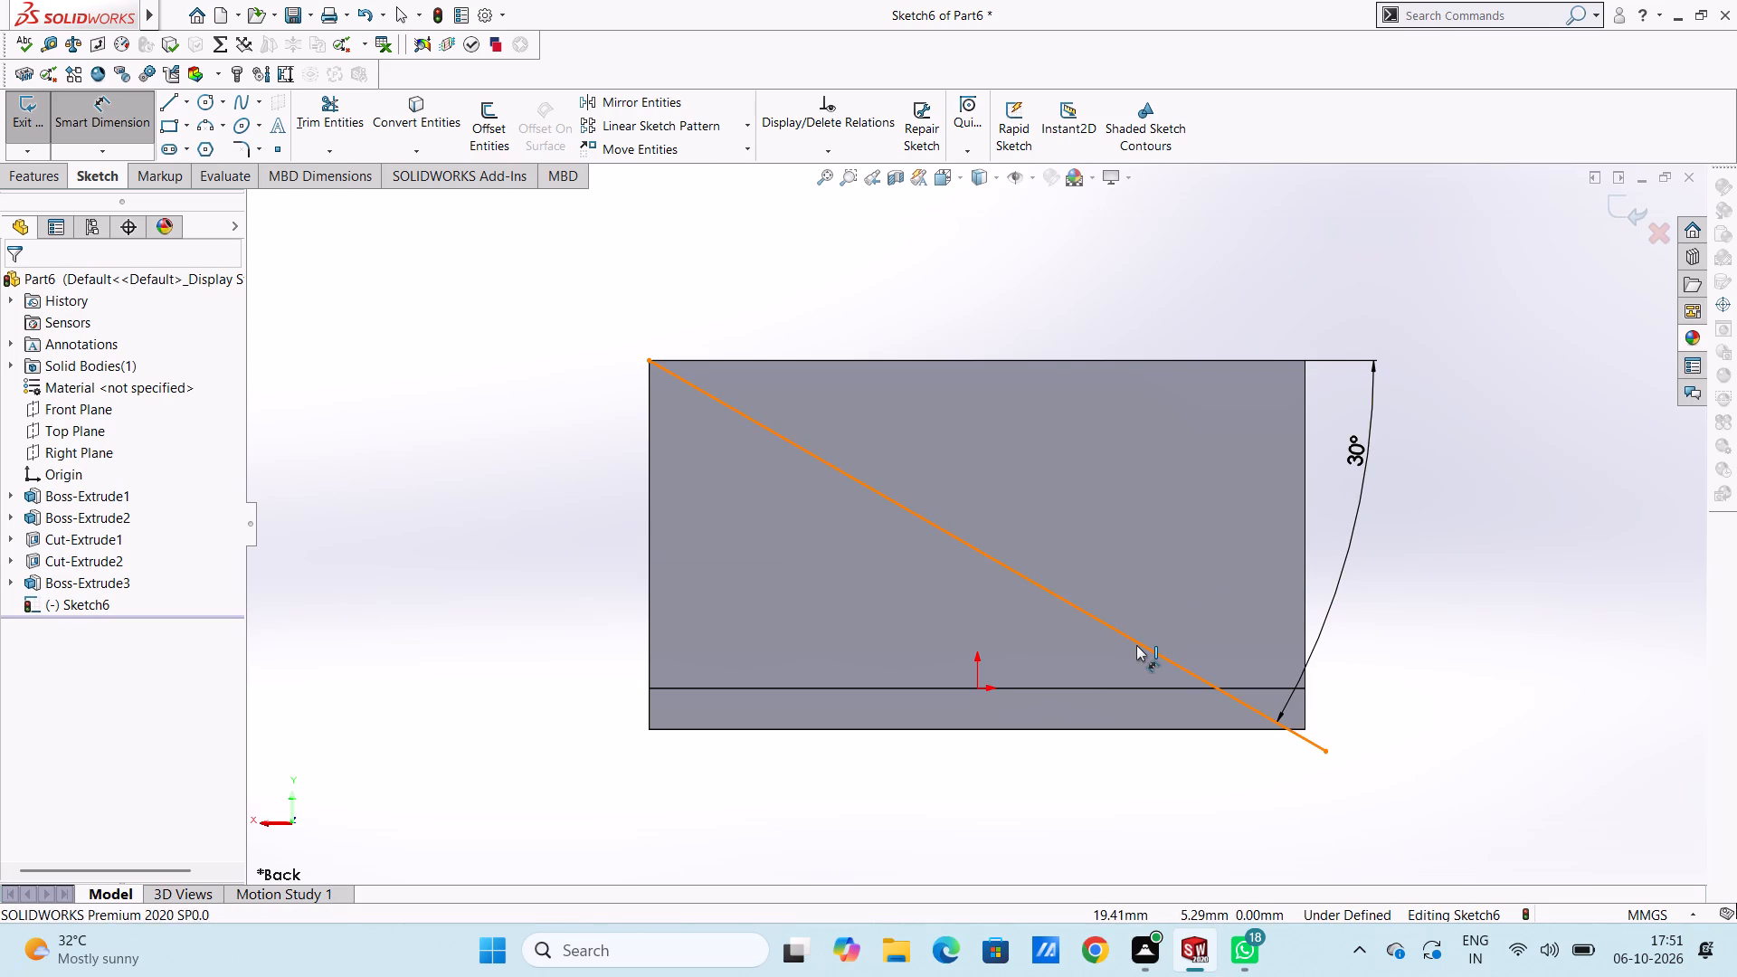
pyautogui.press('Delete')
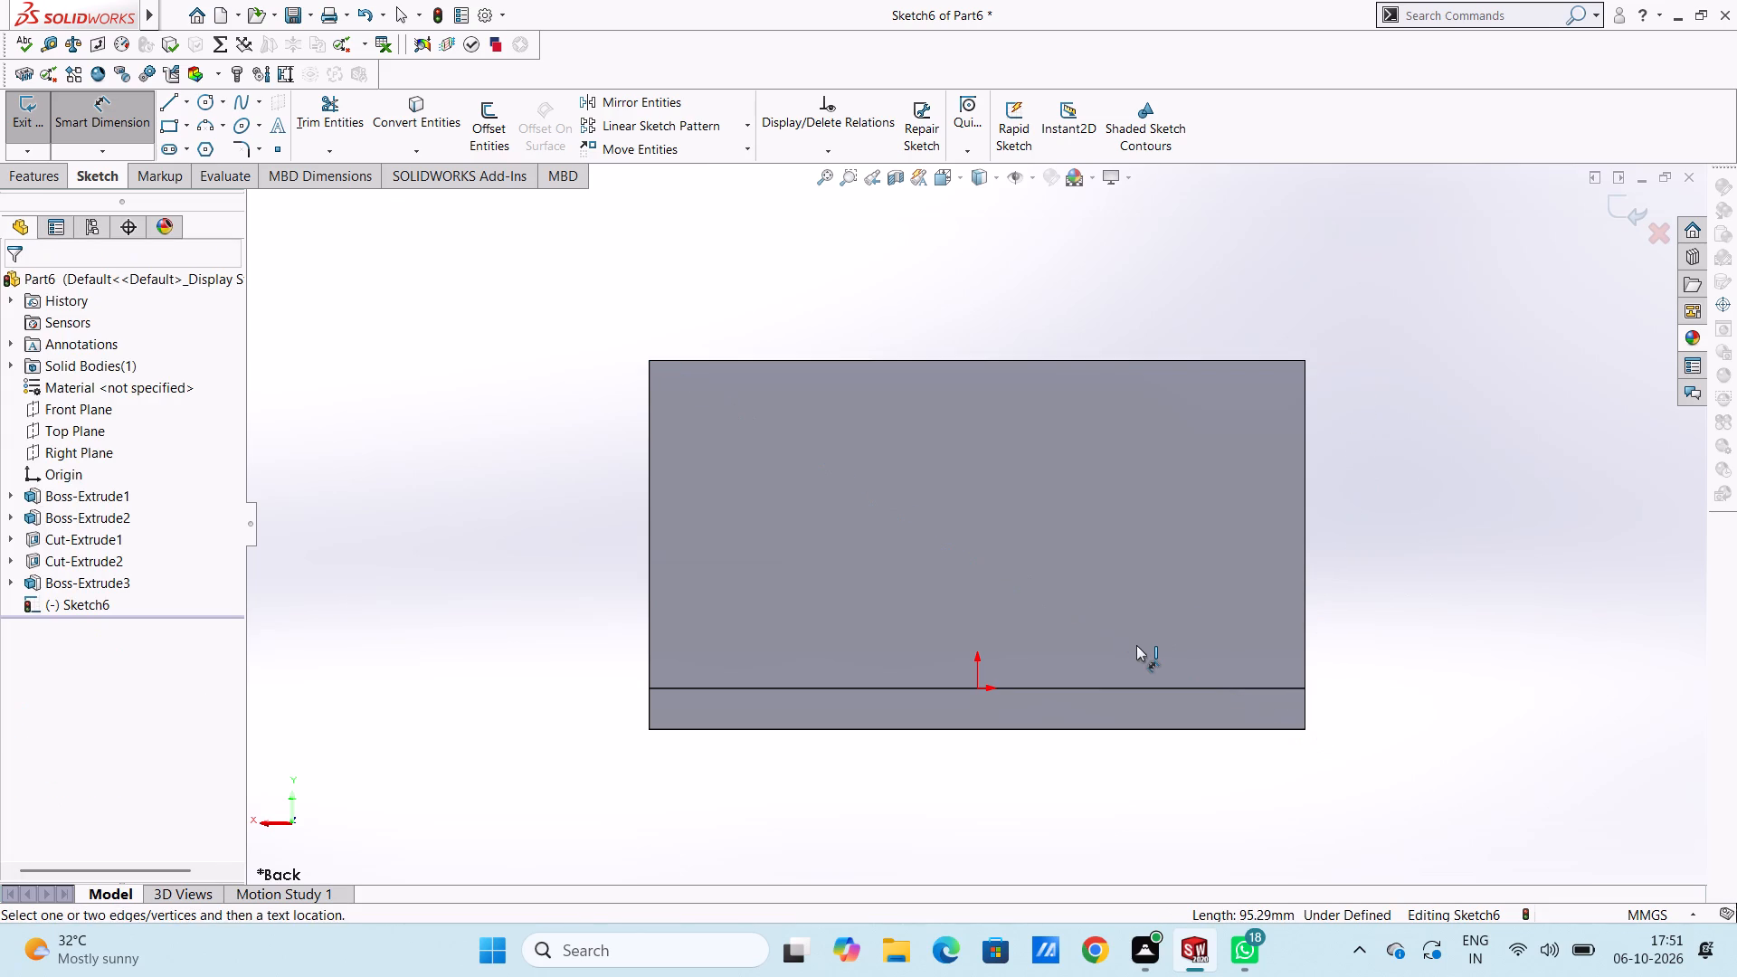
# Draw a sloping line from the back face's right edge up to its top edge, continuing about 59 mm along the top edge to the upper-left corner.
pyautogui.click(170, 101)
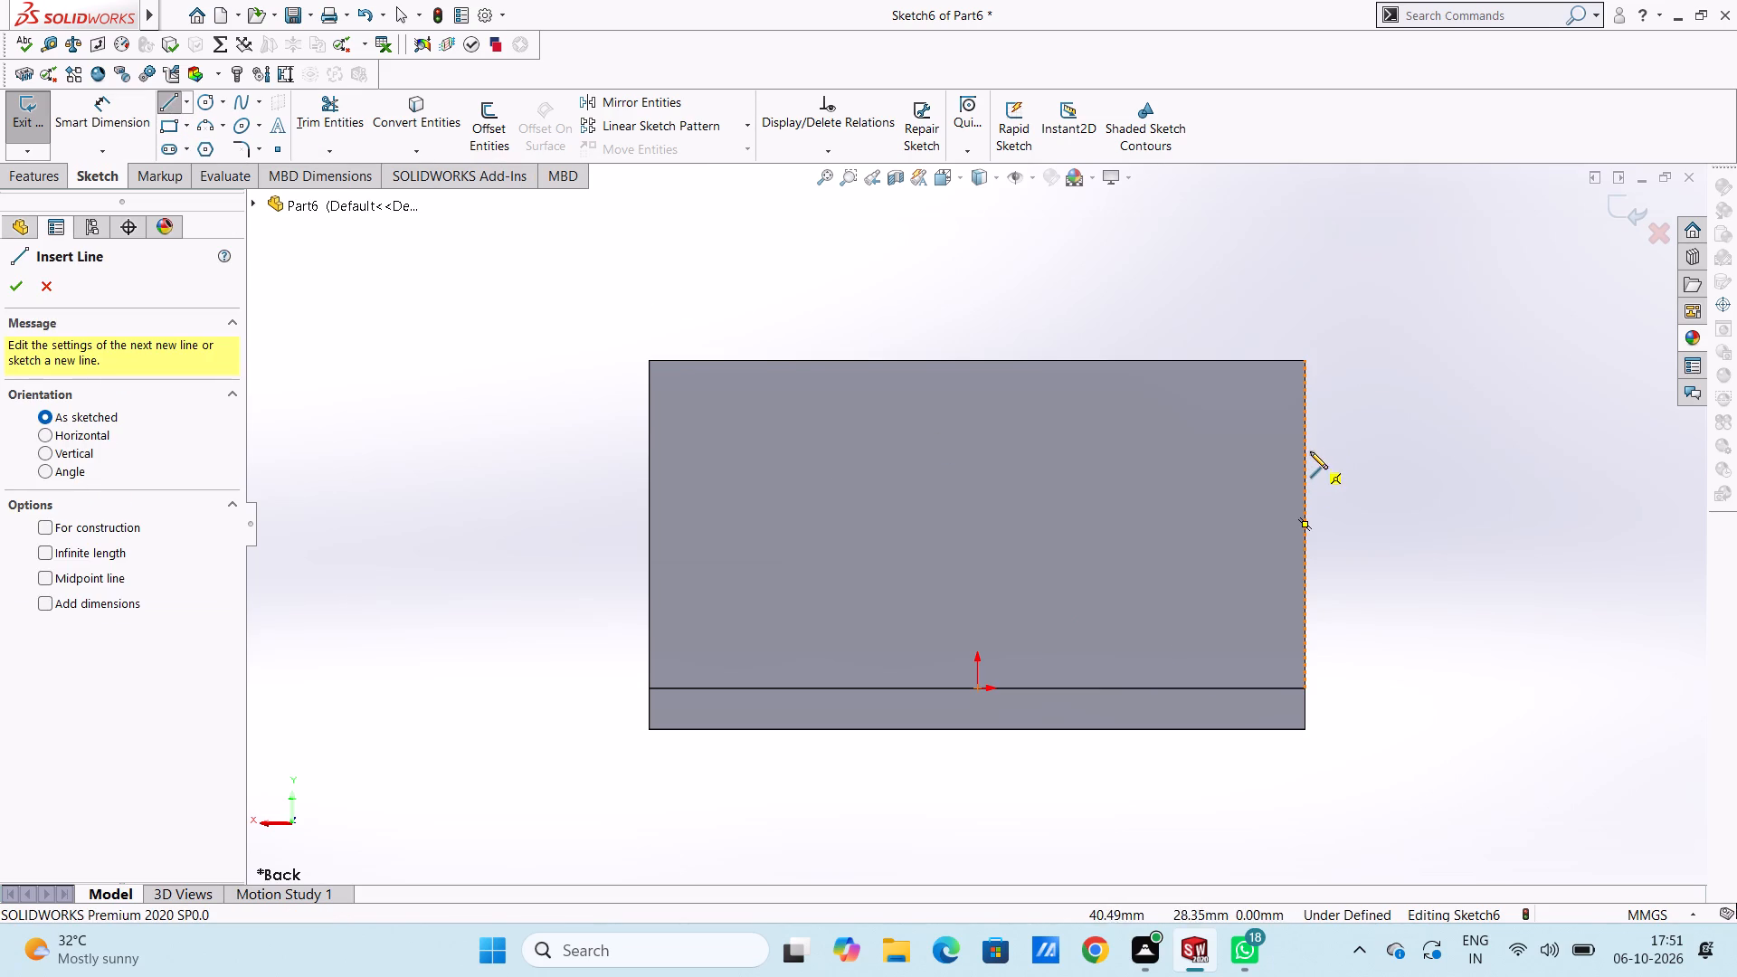
pyautogui.click(1303, 449)
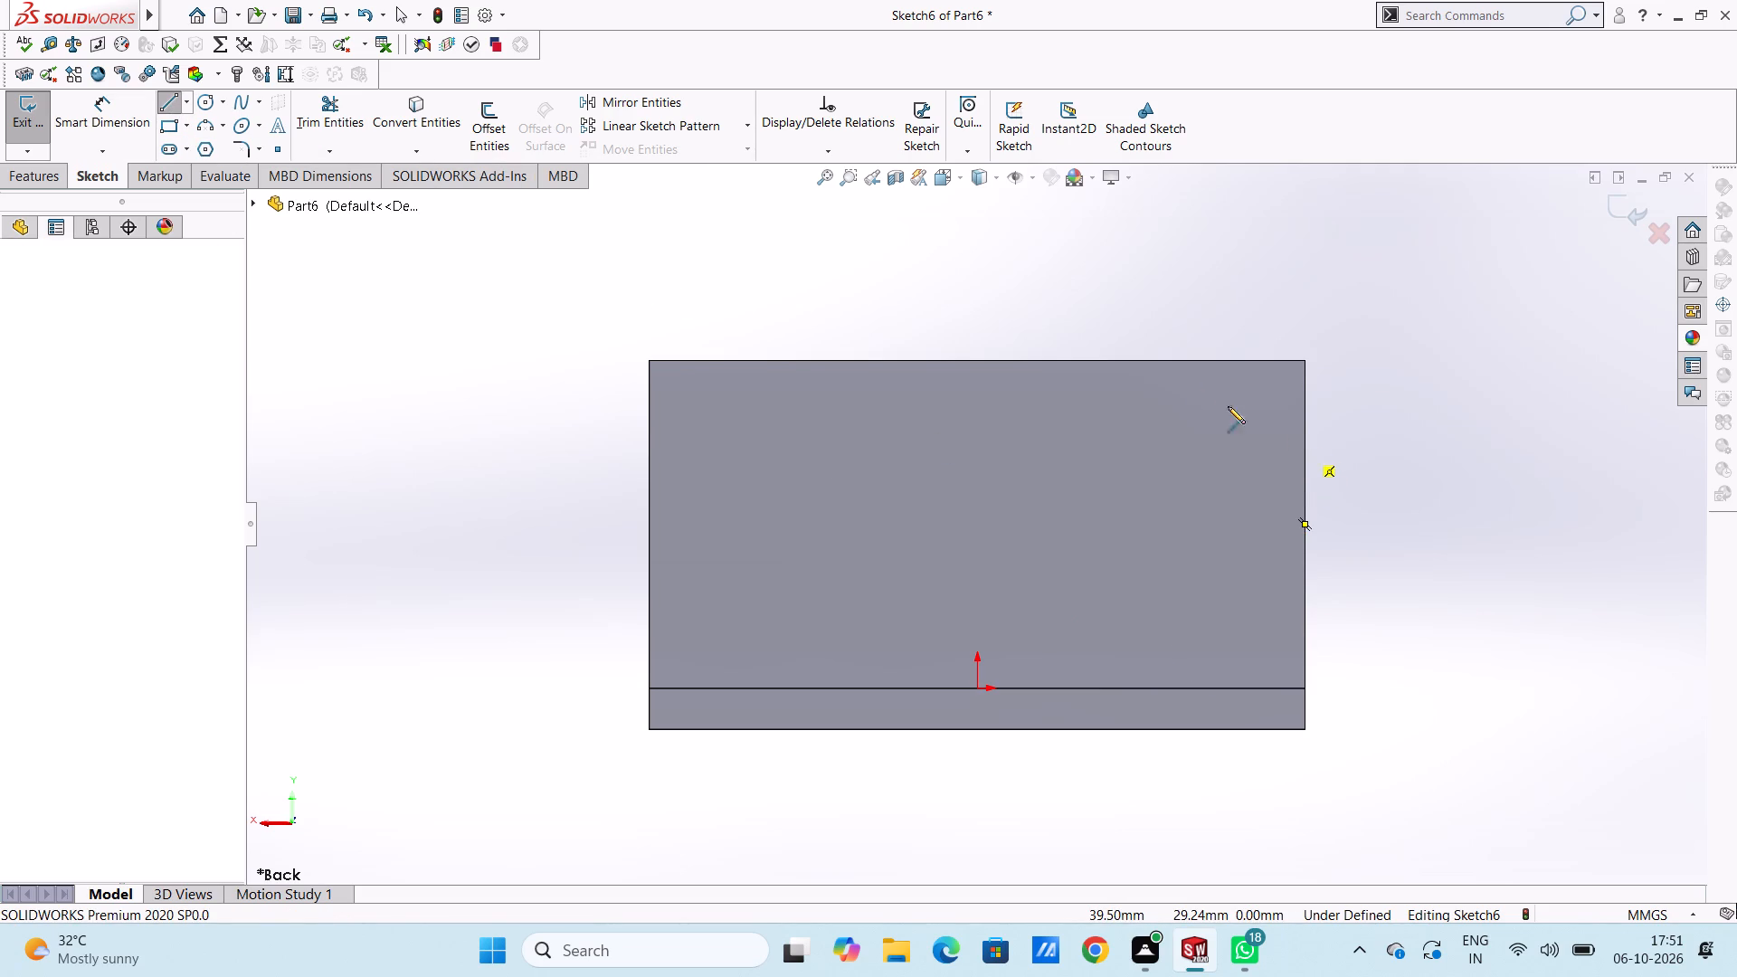
pyautogui.click(1132, 363)
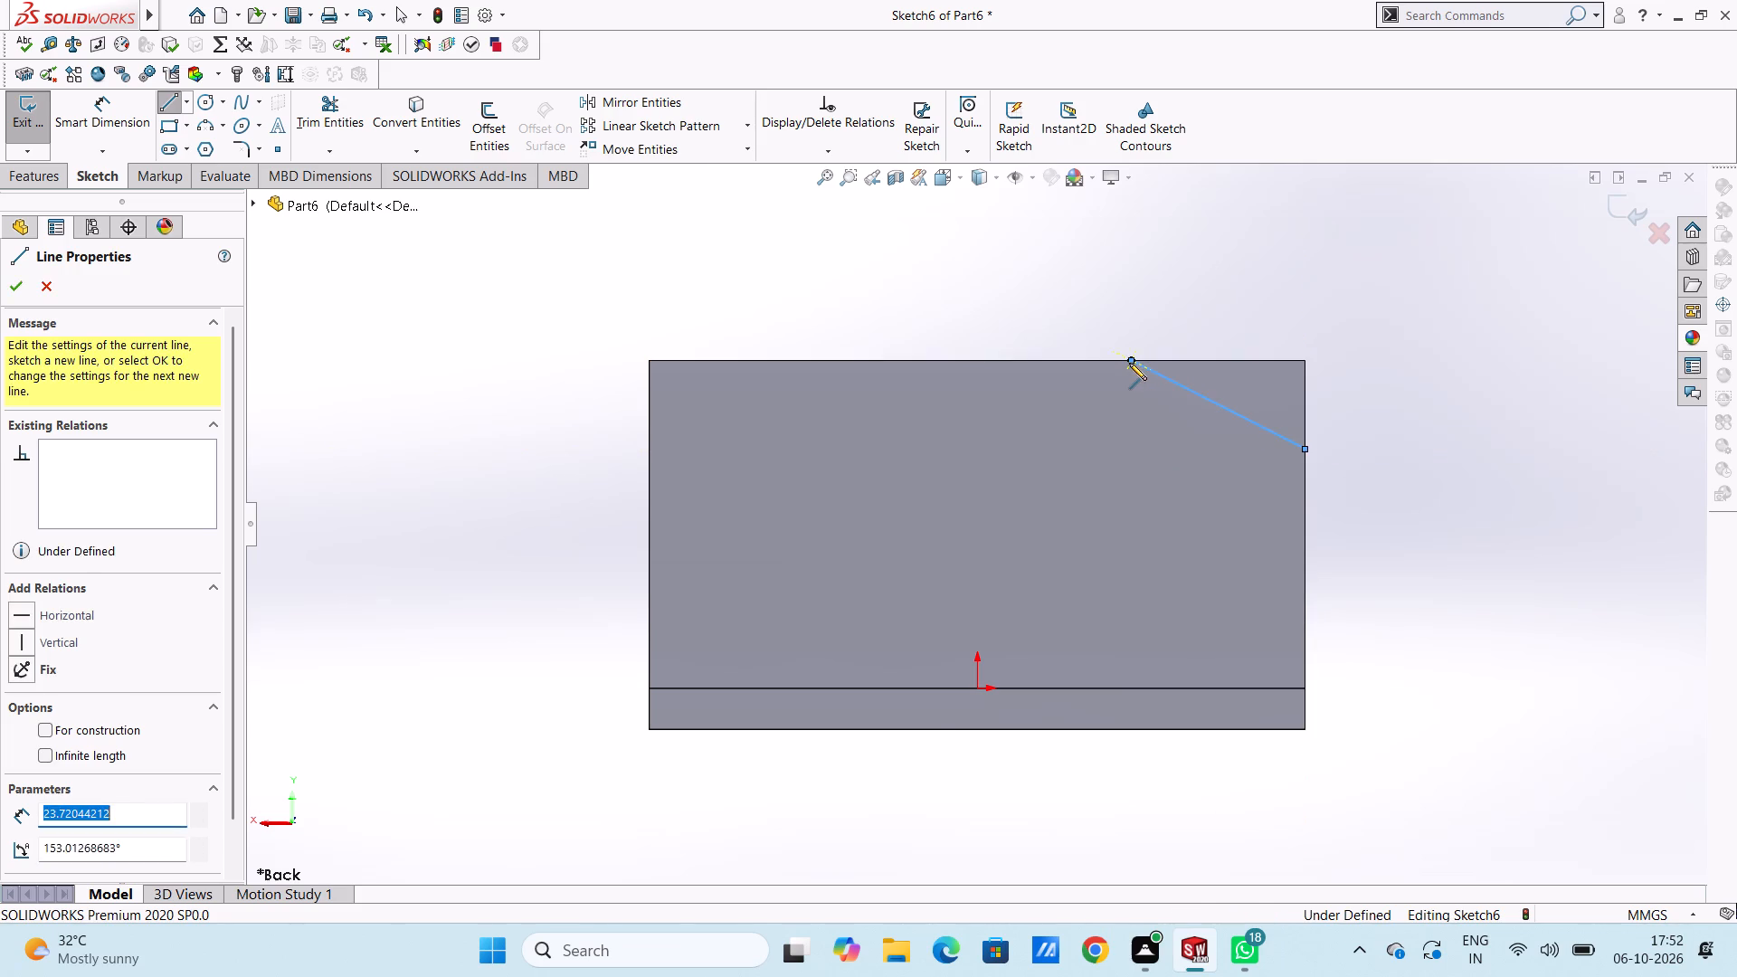
pyautogui.click(650, 360)
pyautogui.press('Escape')
pyautogui.press('Escape')
pyautogui.press('Escape')
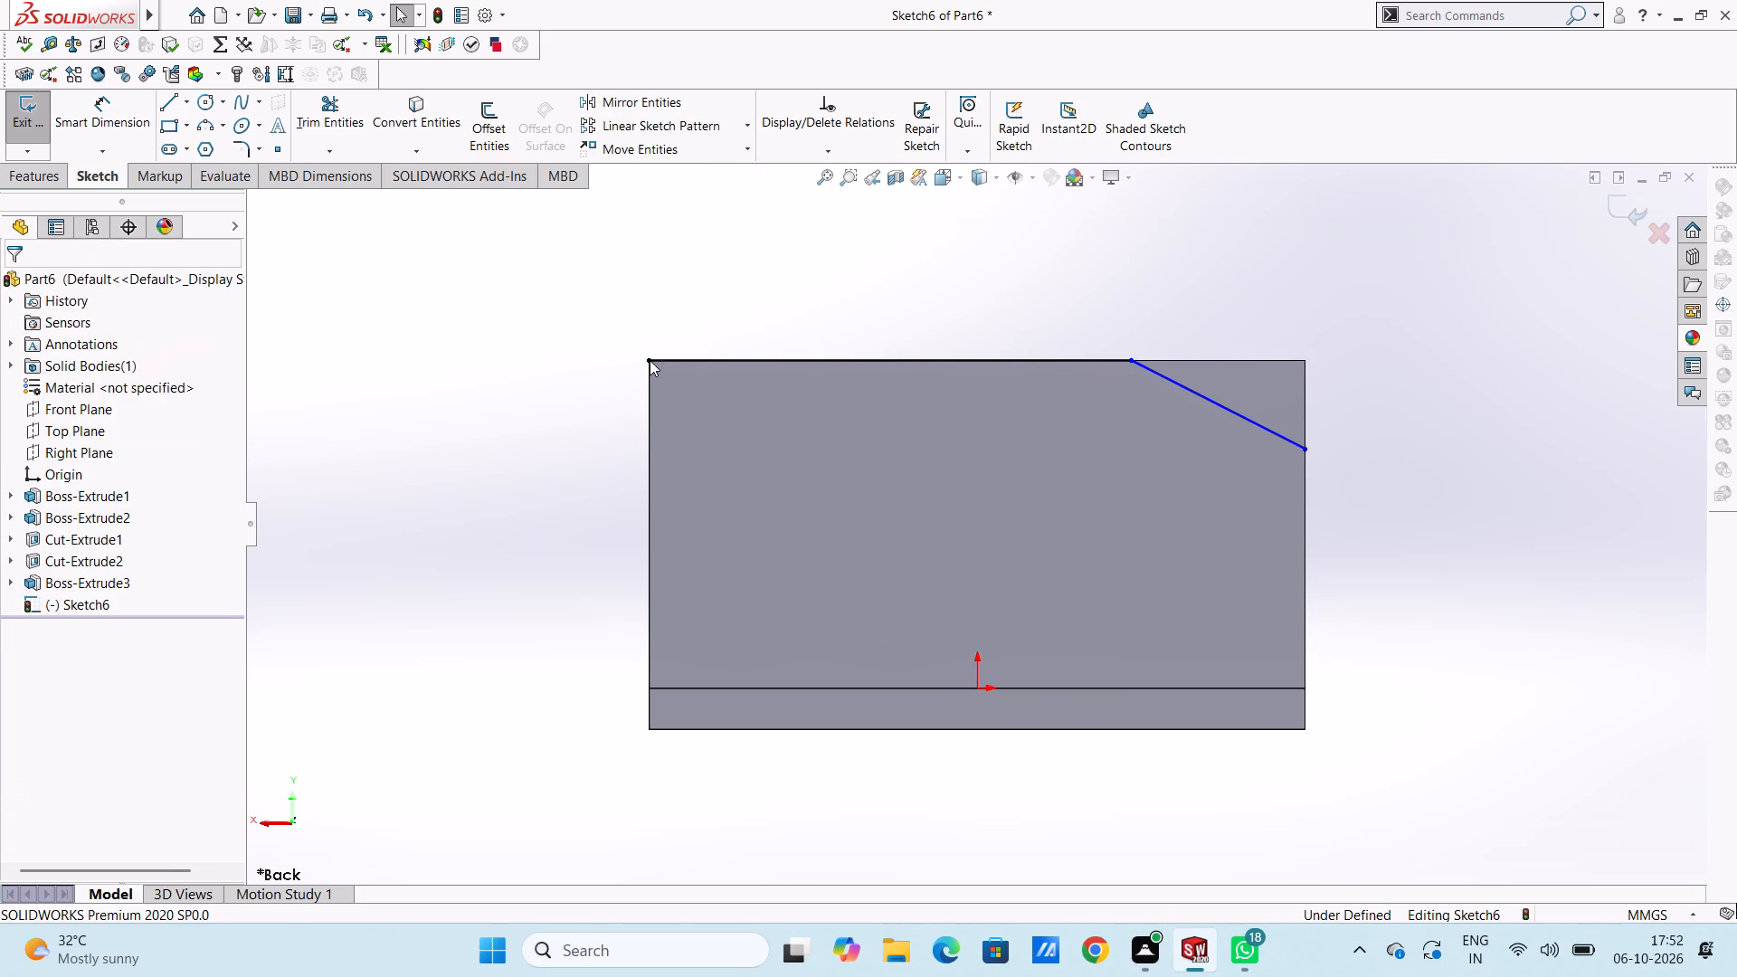
# Dimension the line along the back face's top edge to 55 mm.
pyautogui.scroll(2, 1035, 340)
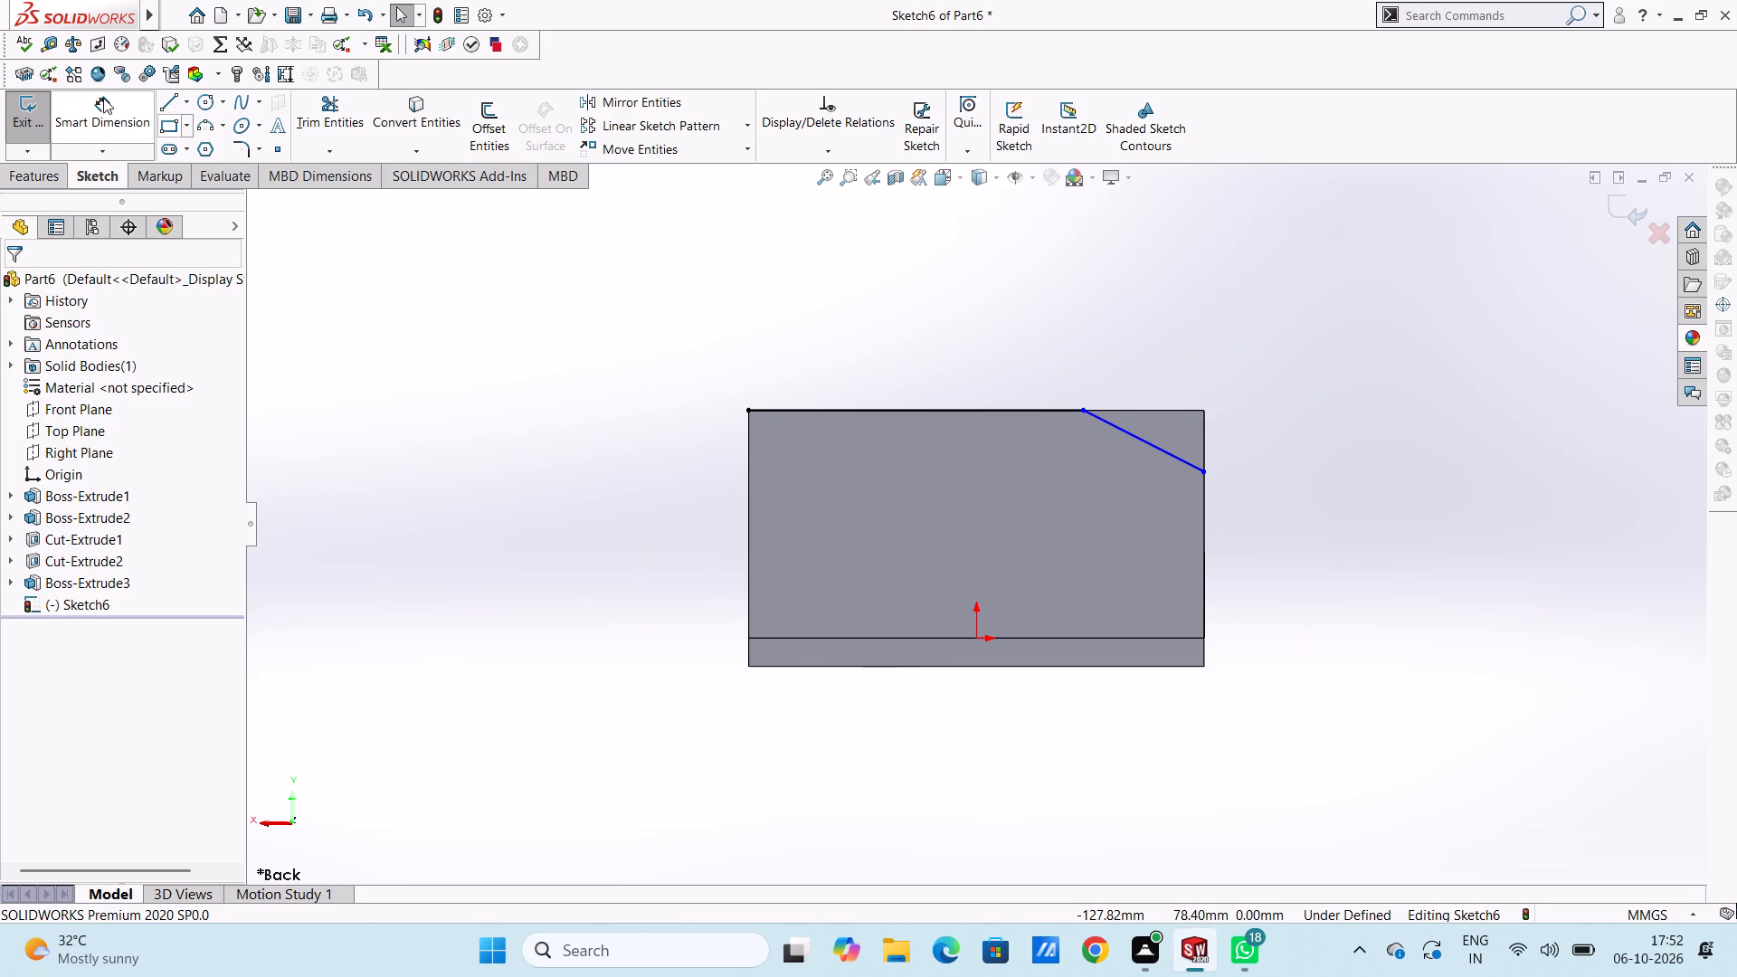
pyautogui.click(109, 106)
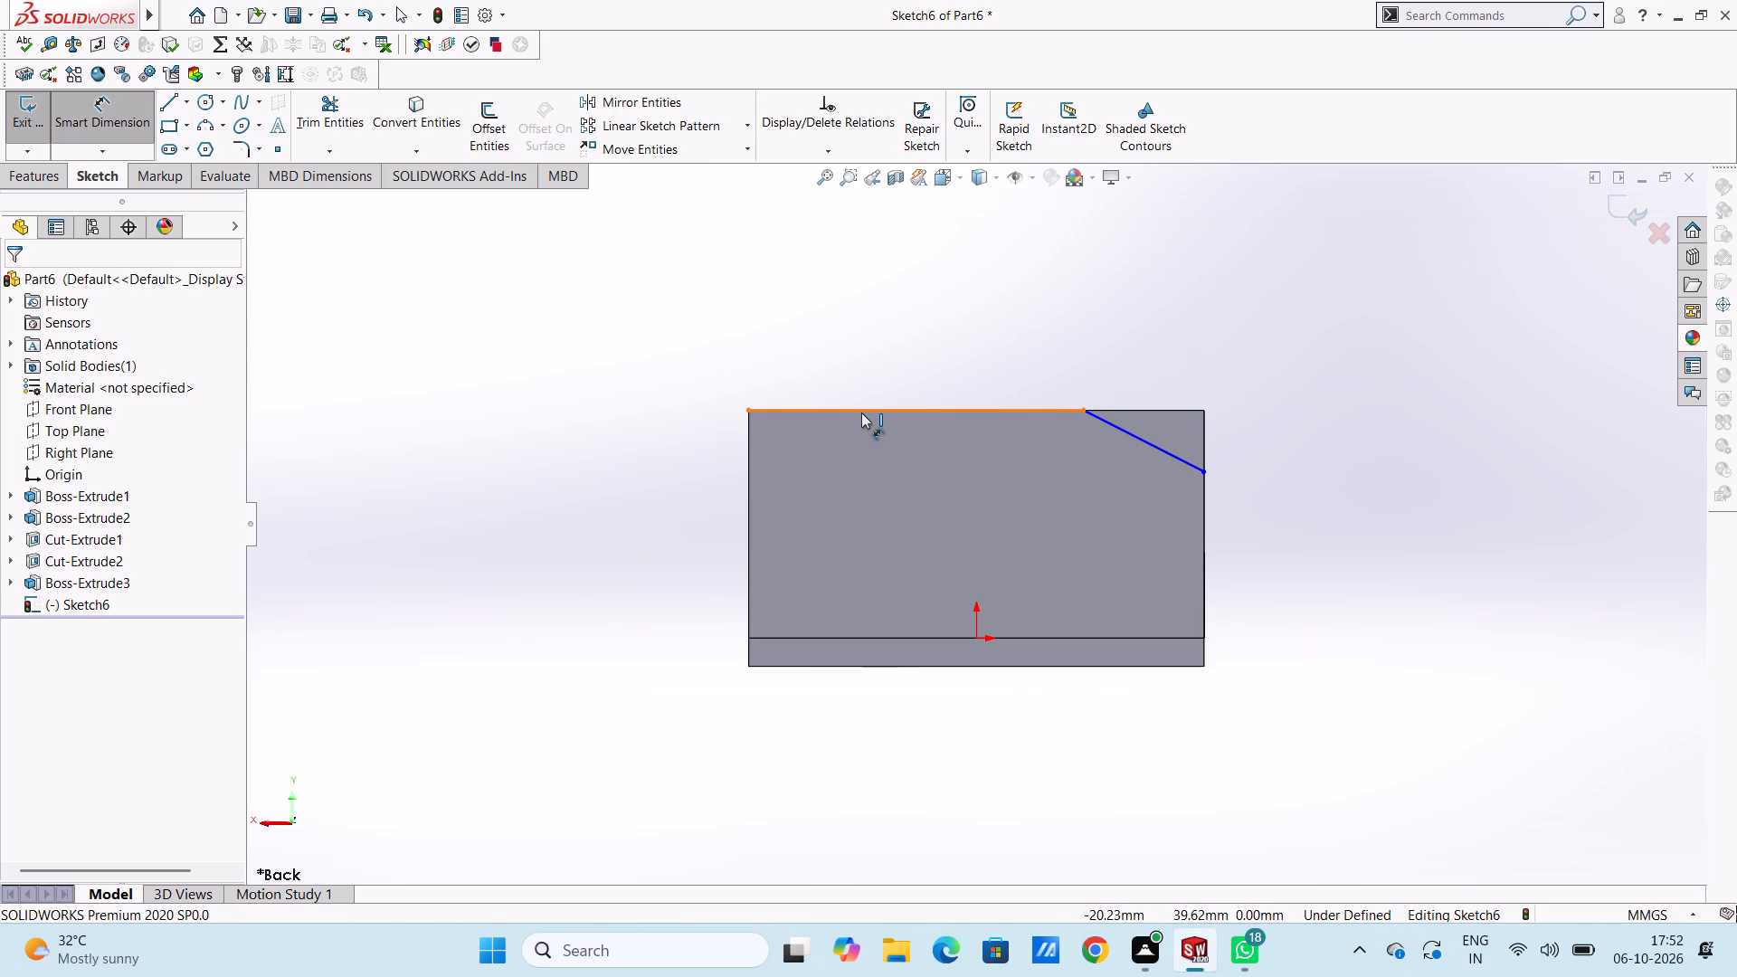
pyautogui.click(861, 412)
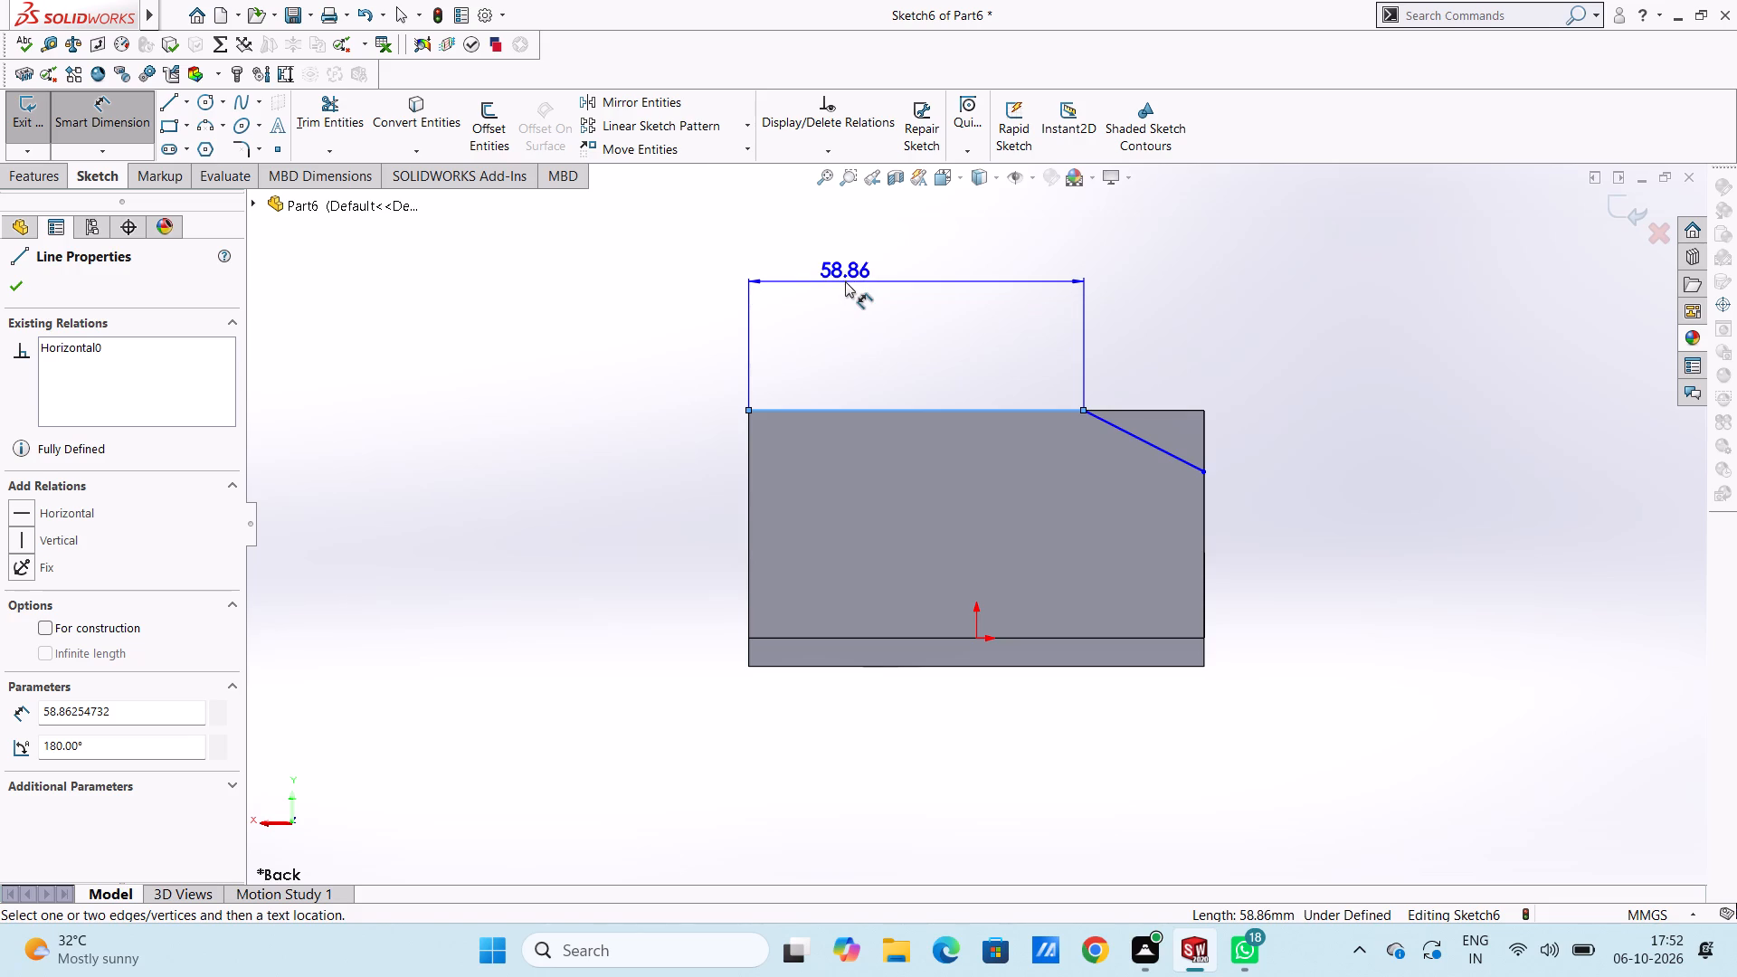
pyautogui.click(845, 280)
pyautogui.write('55')
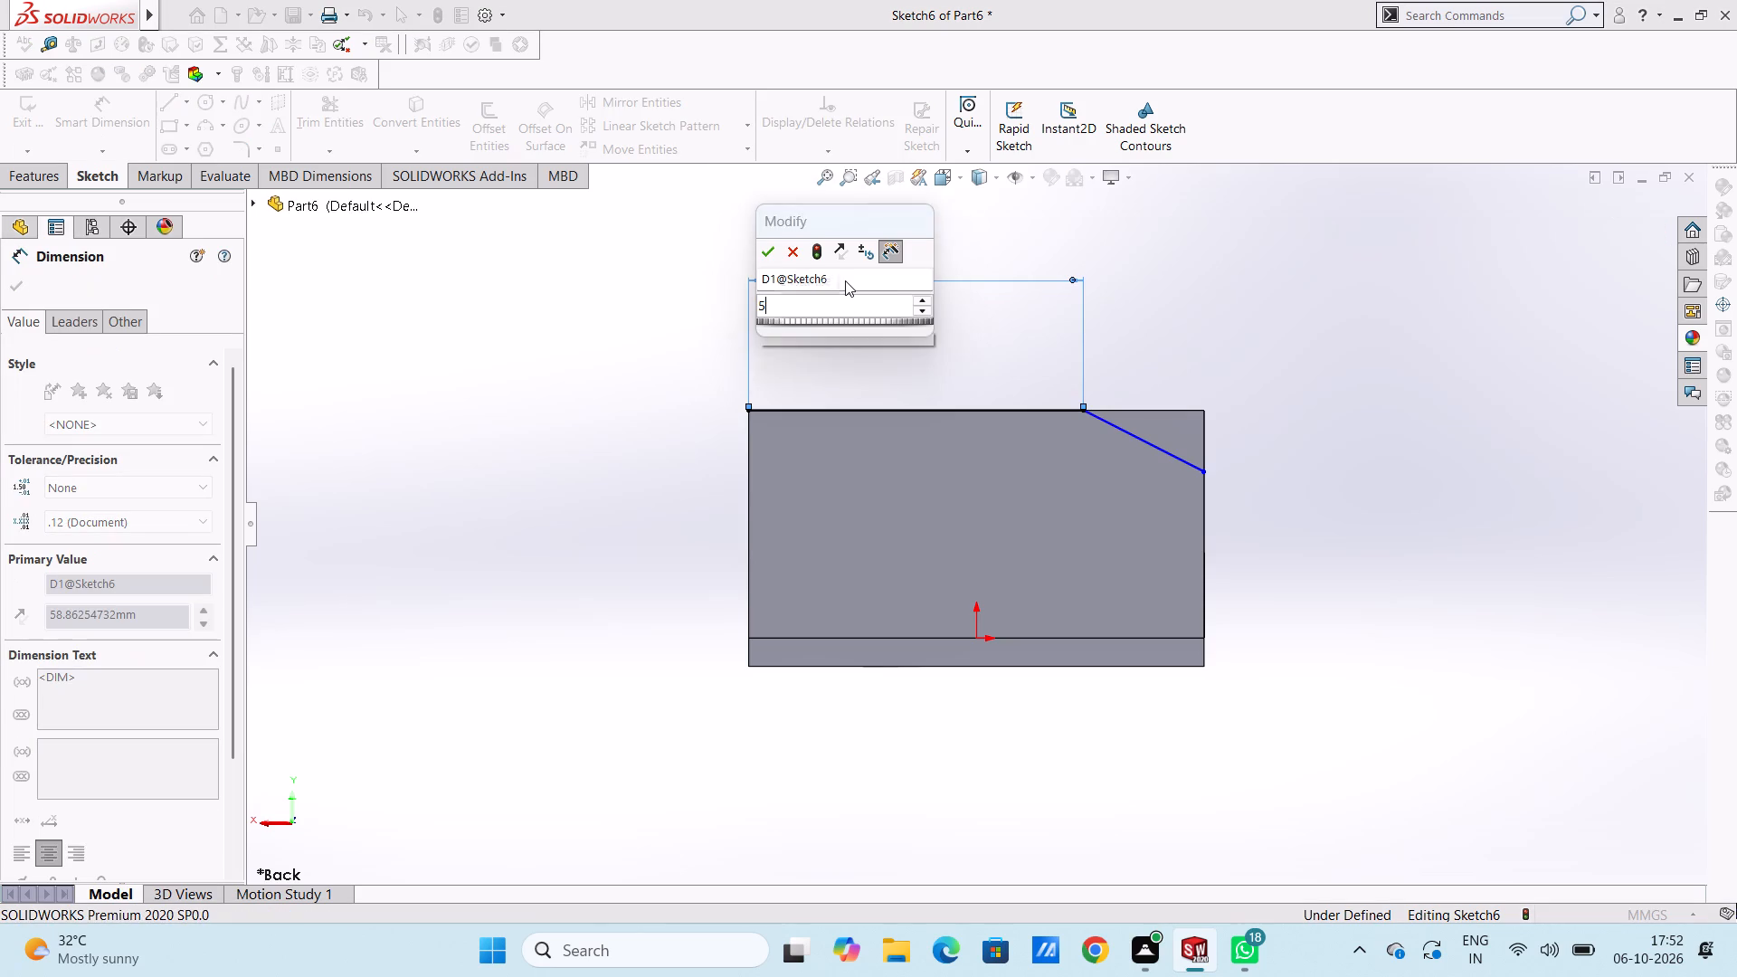
pyautogui.press('Return')
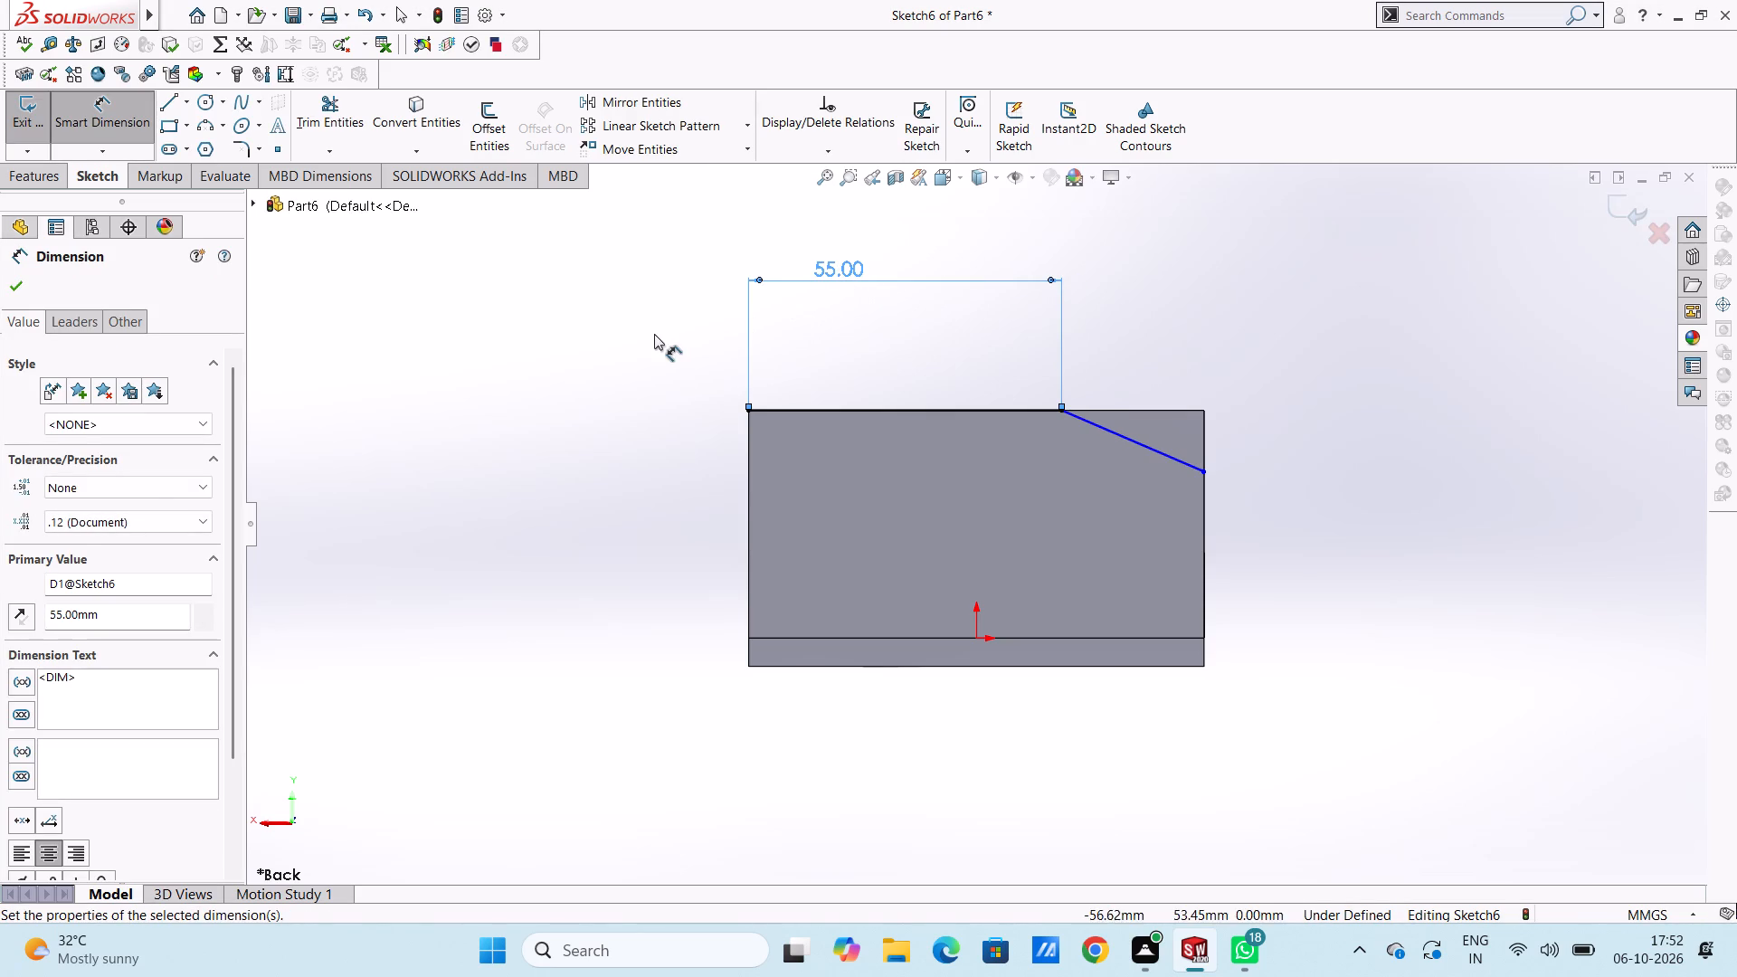
pyautogui.click(654, 334)
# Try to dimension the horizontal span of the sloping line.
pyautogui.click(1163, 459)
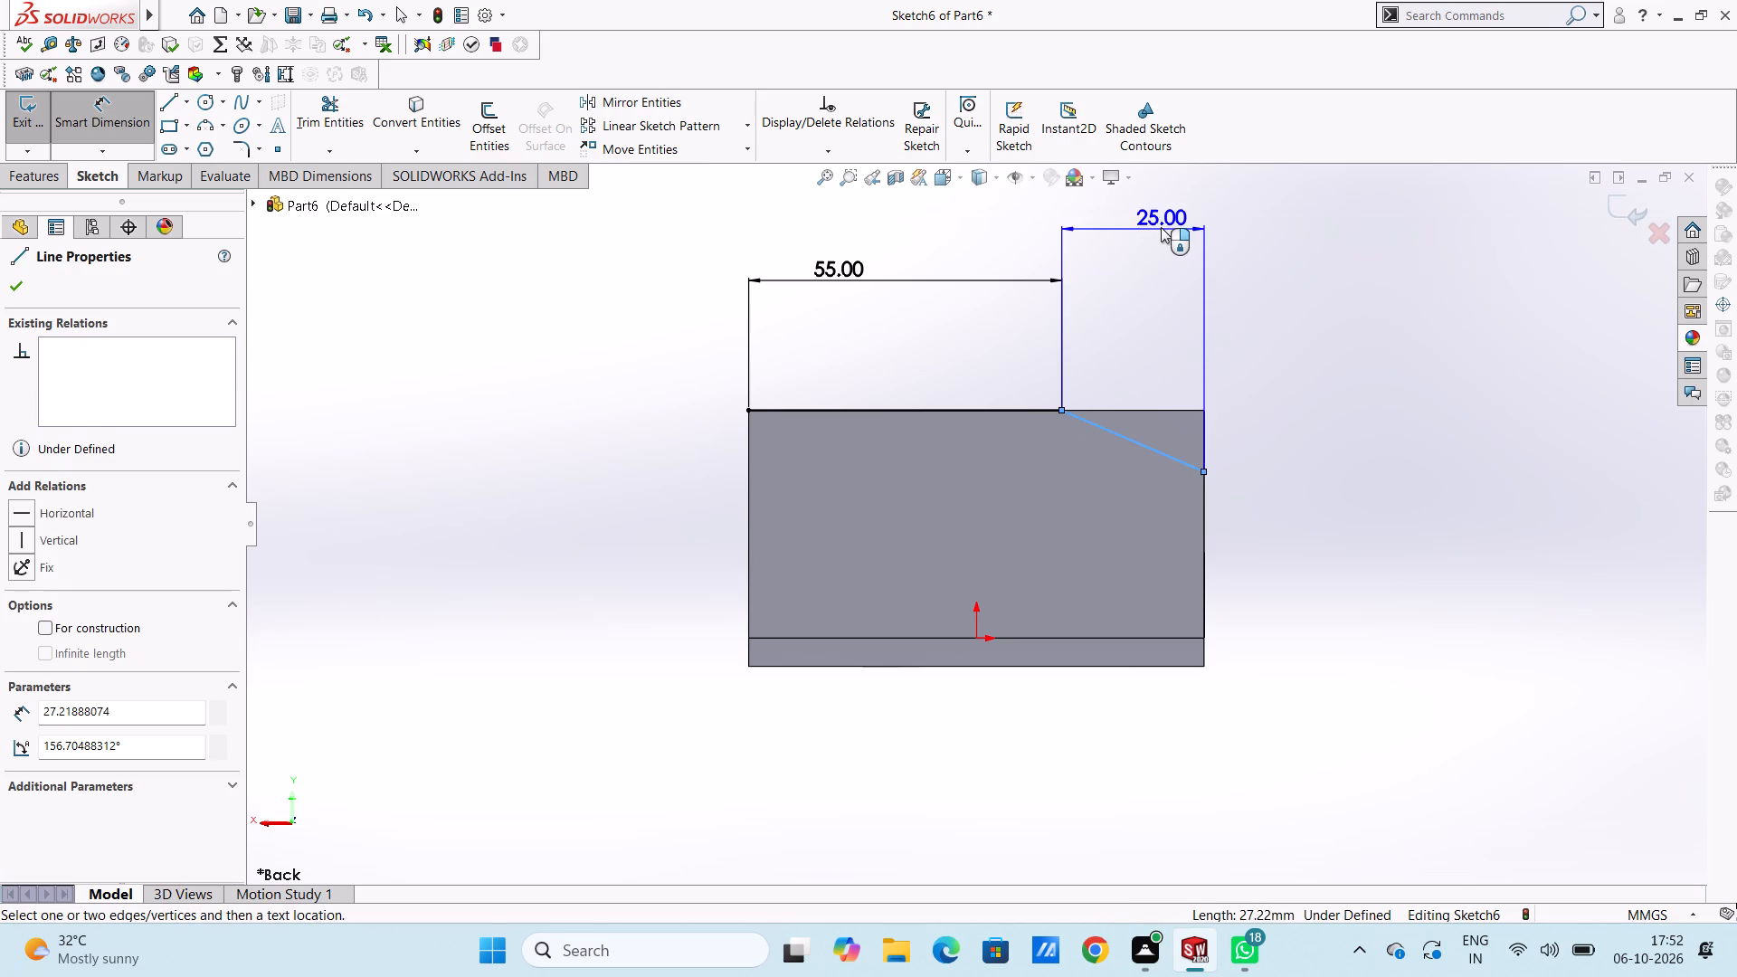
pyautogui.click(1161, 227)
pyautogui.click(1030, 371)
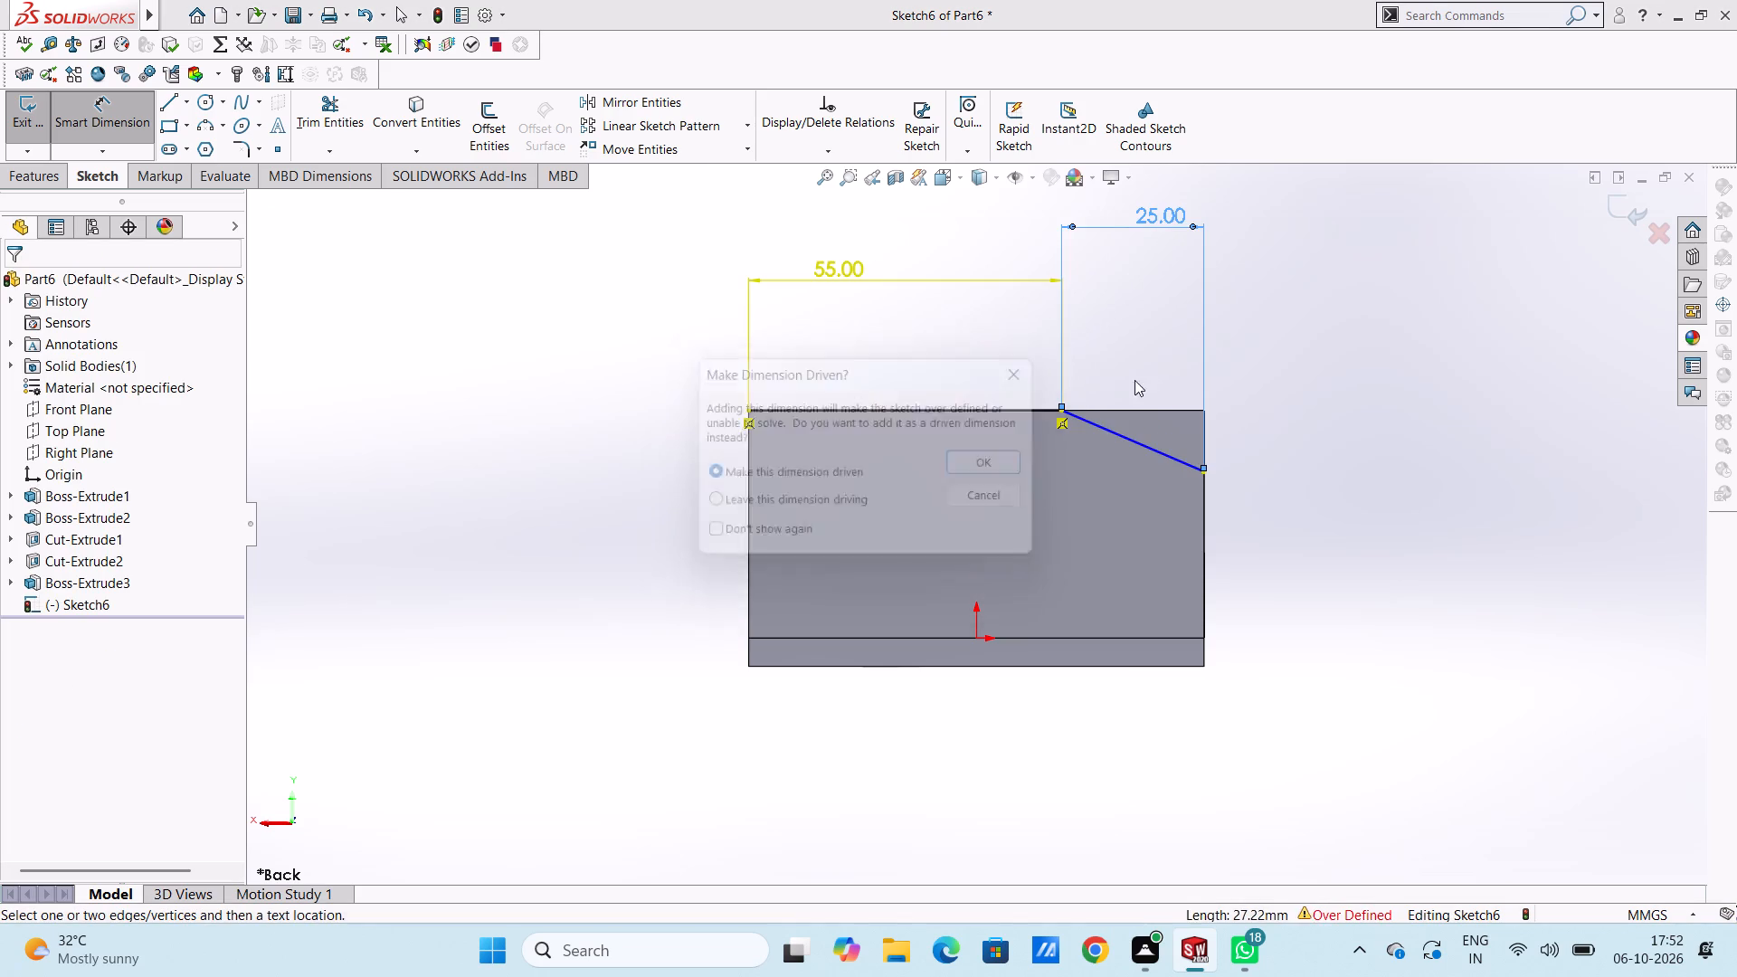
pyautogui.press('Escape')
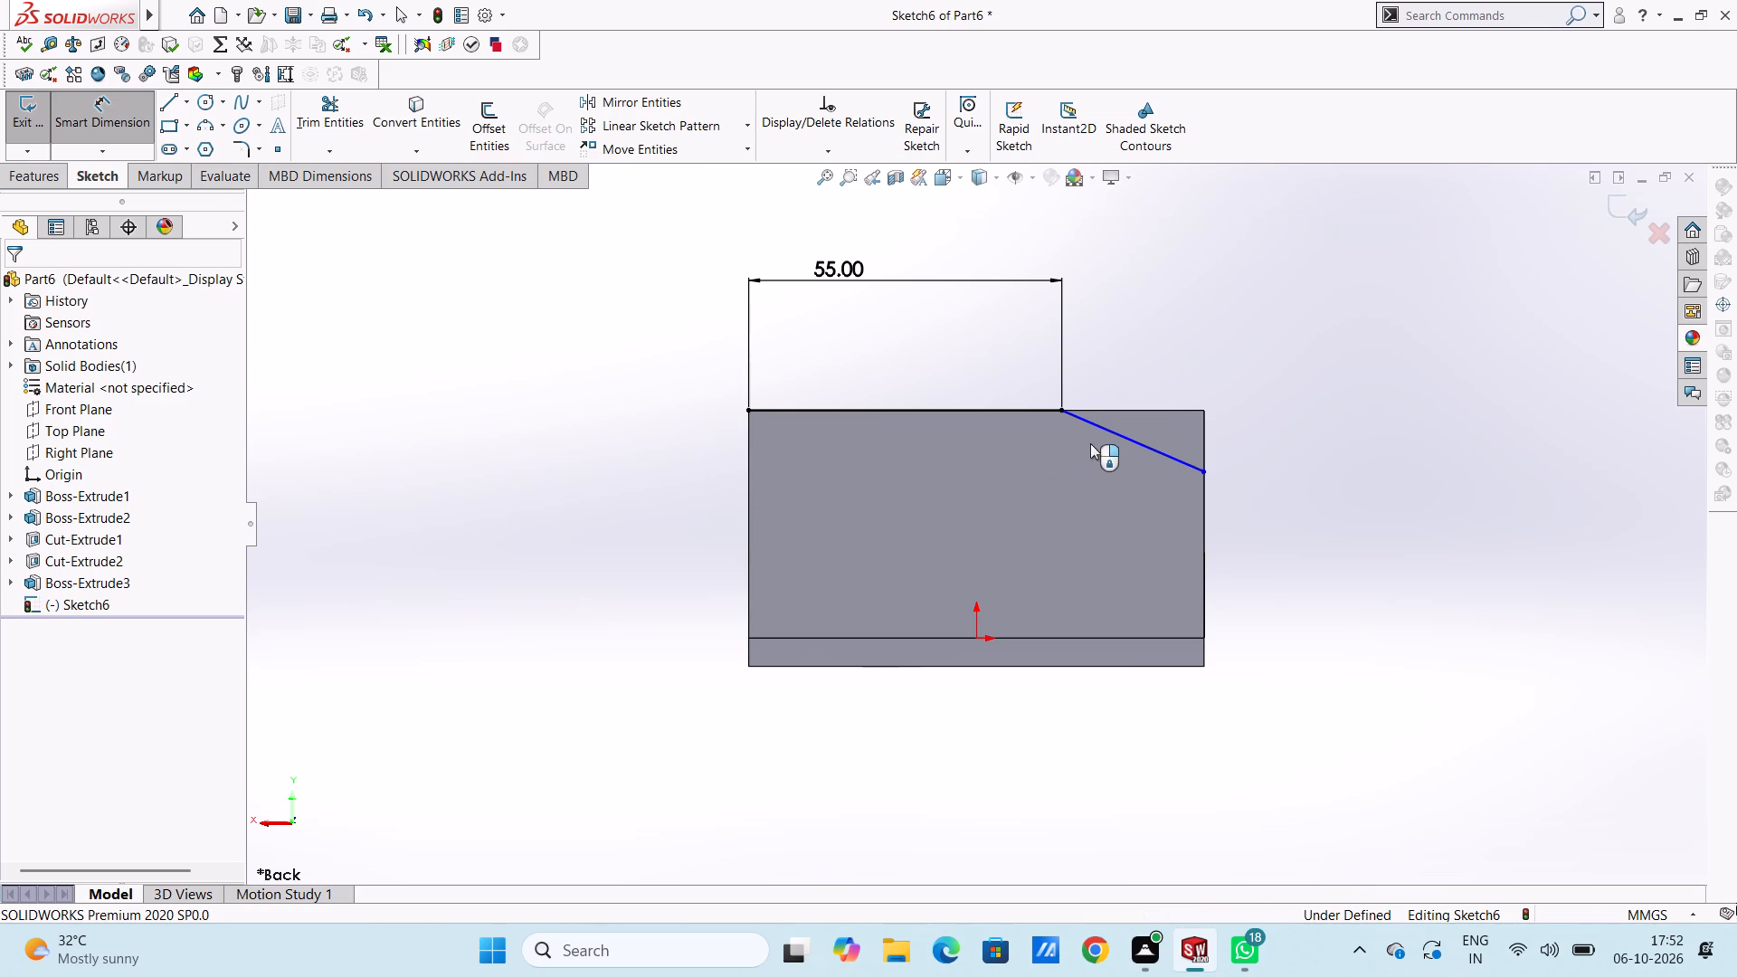
# Dimension the angle between the sloping line and the back face's top edge as 30°.
pyautogui.click(1108, 428)
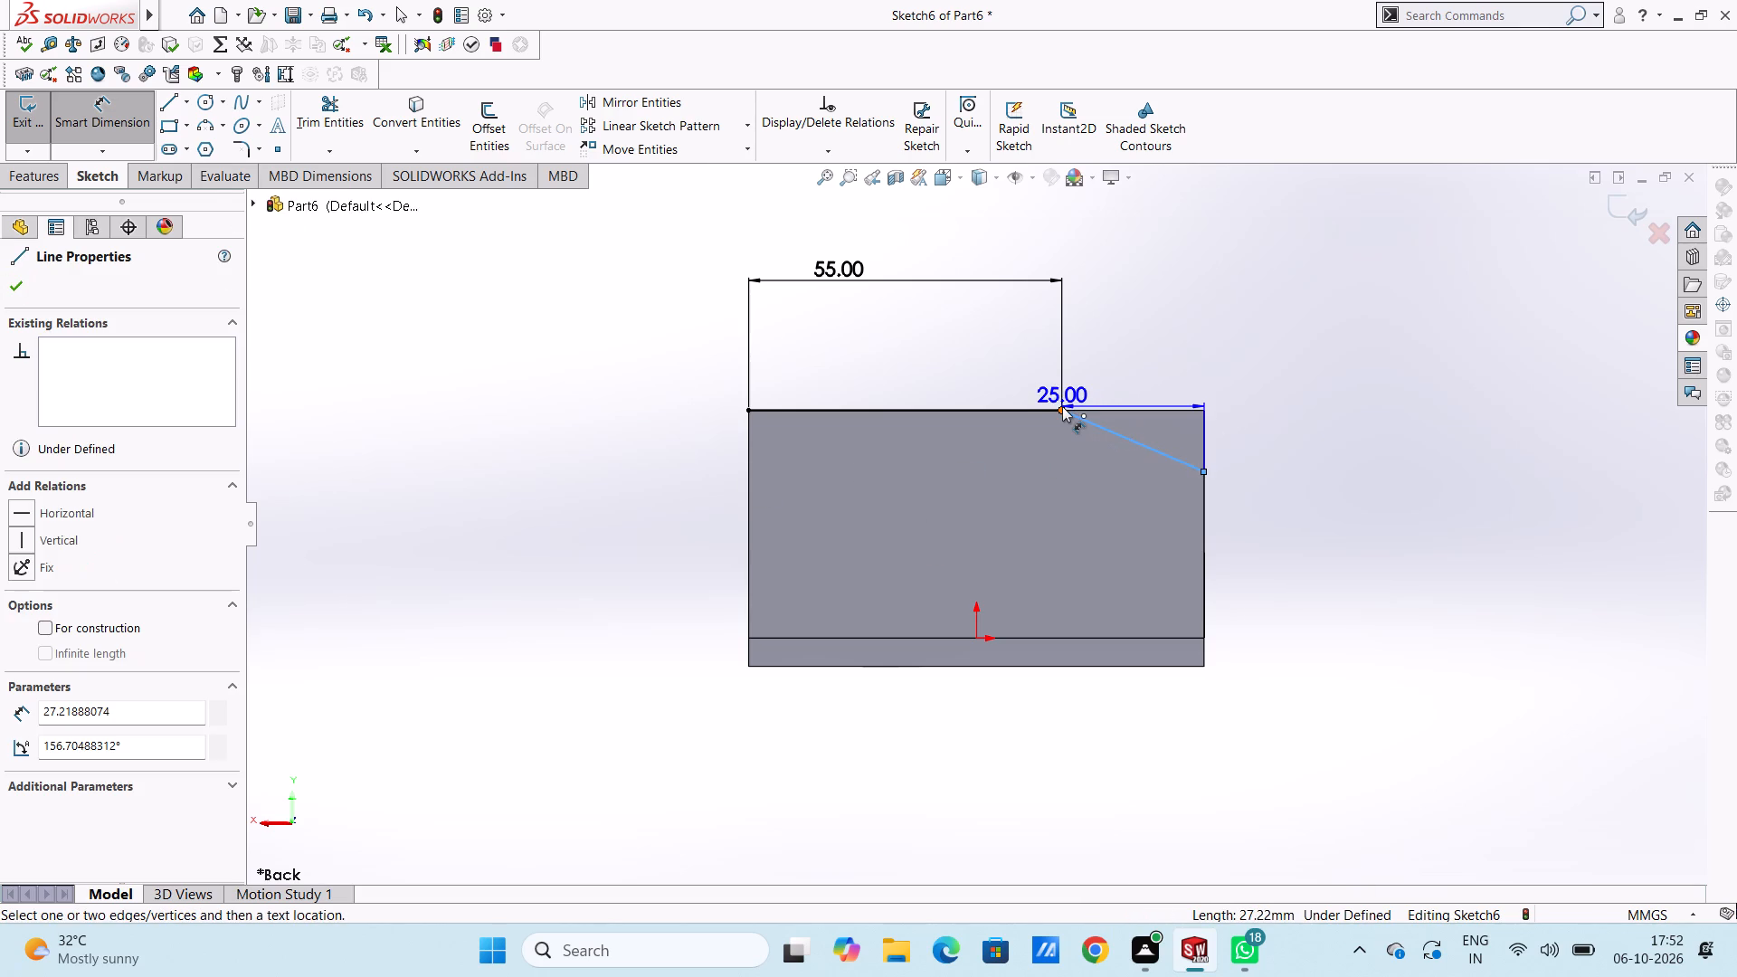
pyautogui.click(1061, 408)
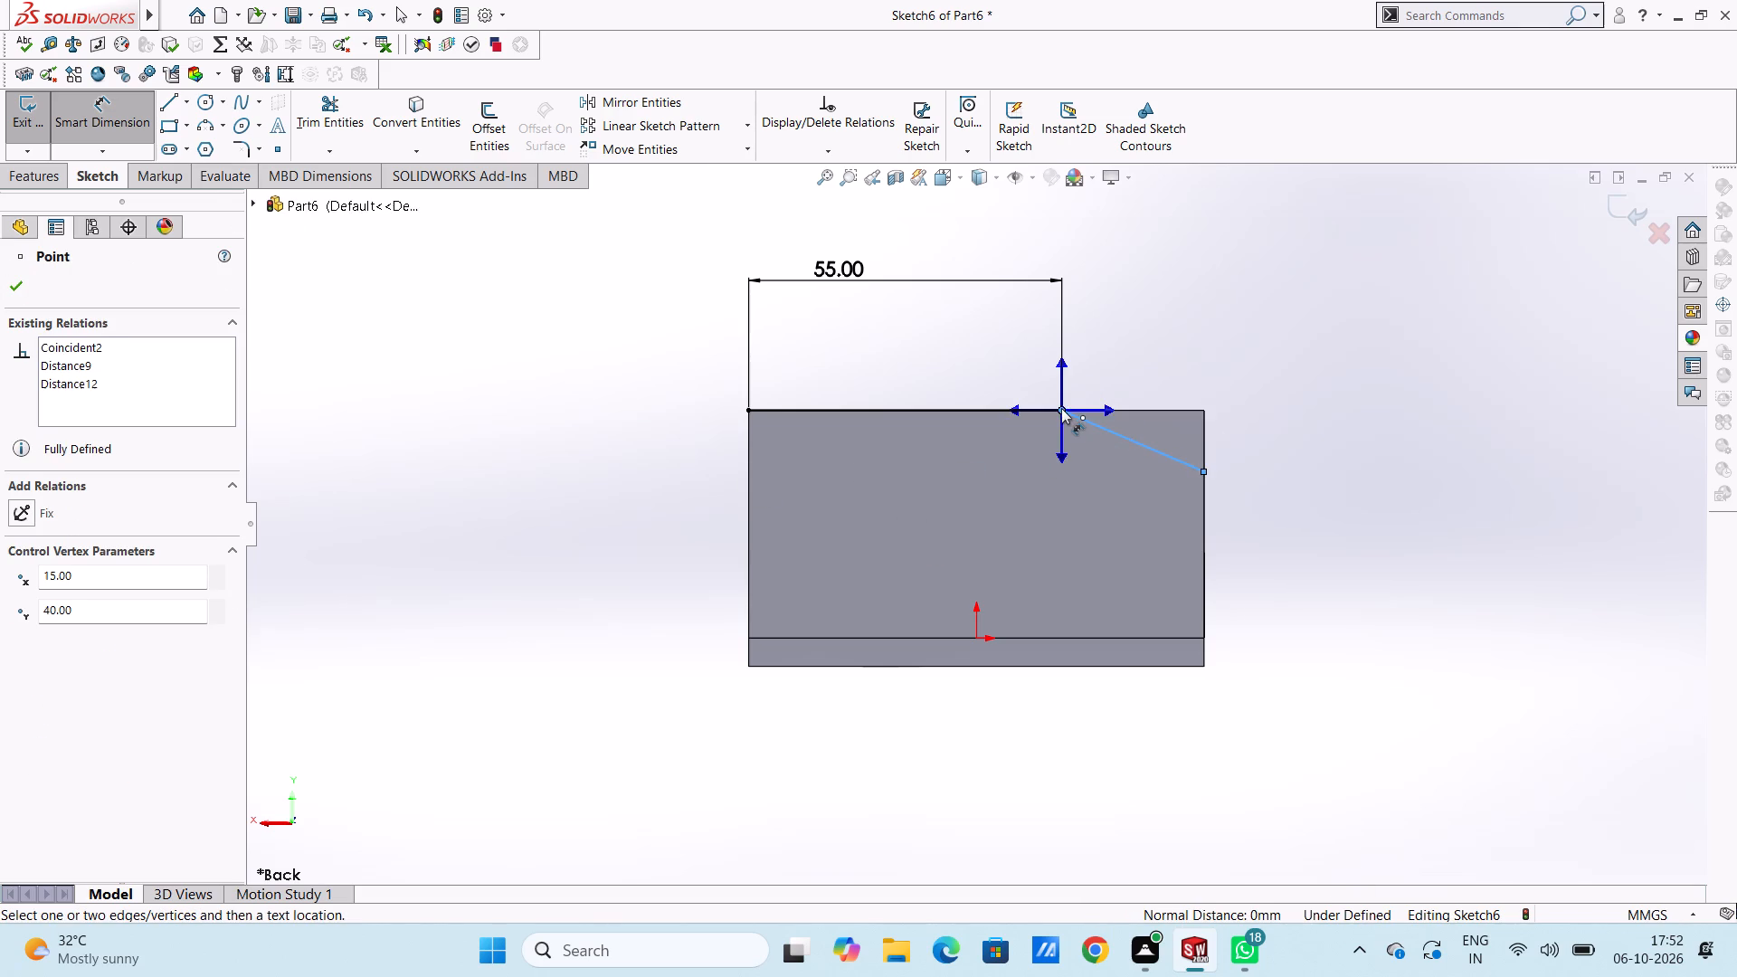
pyautogui.click(1106, 406)
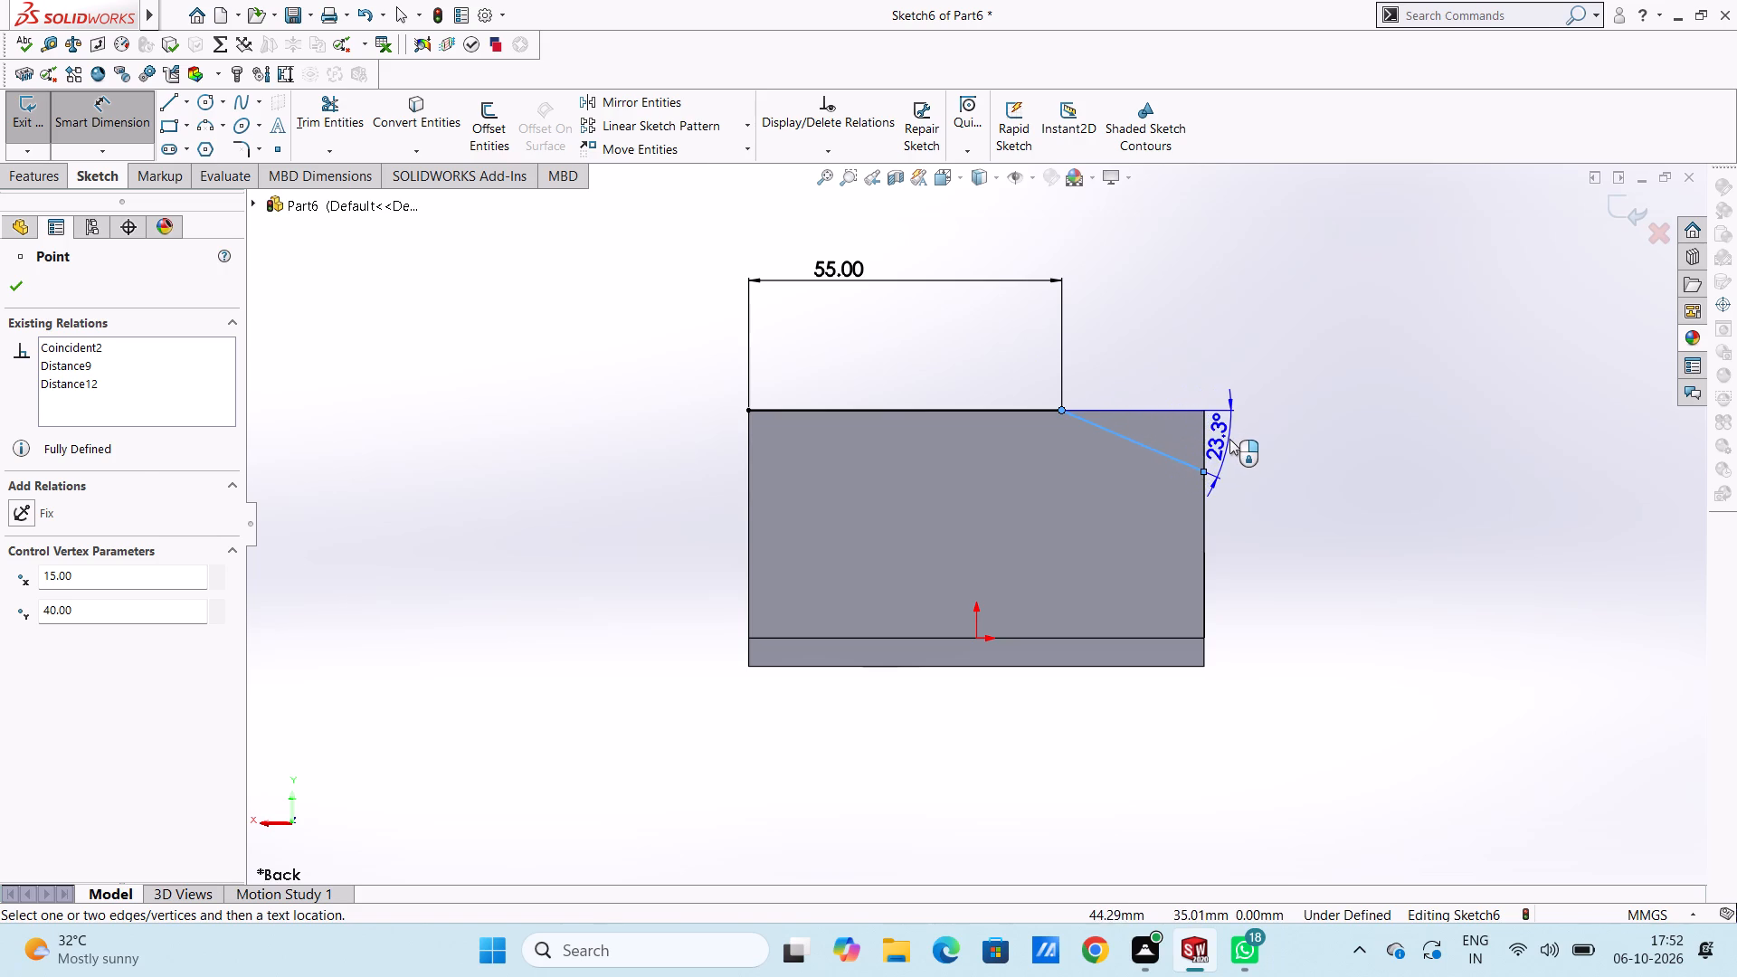
pyautogui.click(1229, 439)
pyautogui.write('30')
pyautogui.press('Return')
pyautogui.click(1311, 507)
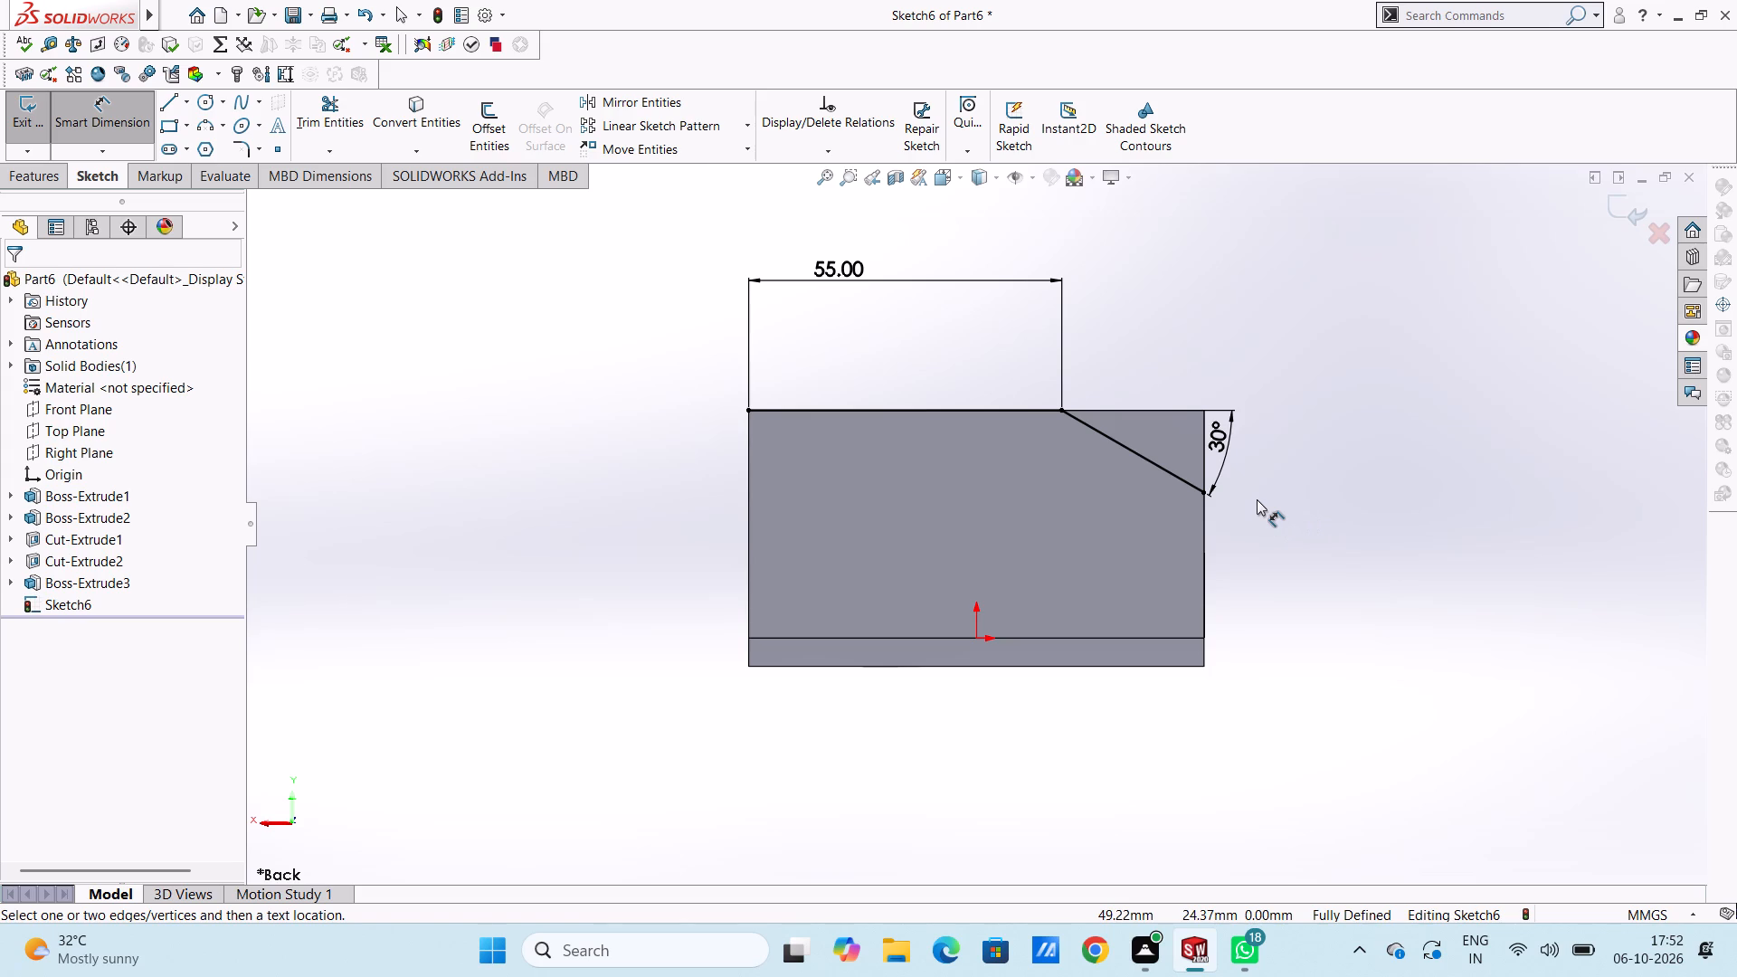
# Close the corner triangle with a vertical line up the right edge and a 25 mm horizontal line back to the sloping line's upper end.
pyautogui.click(166, 107)
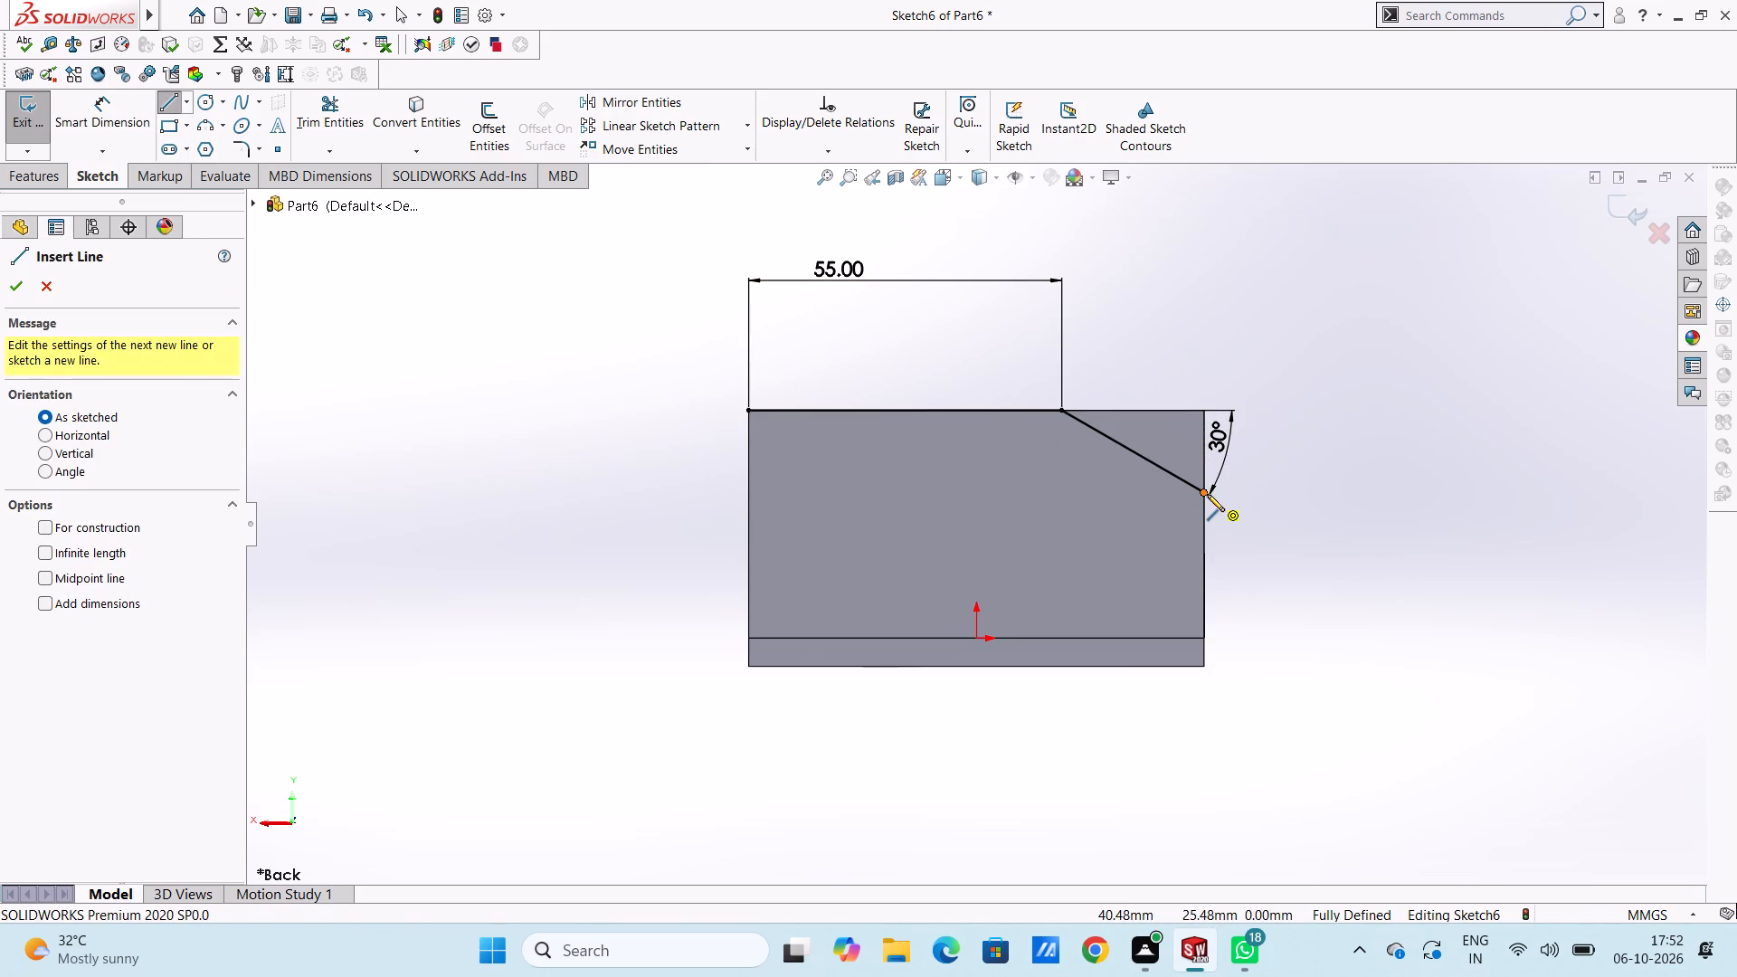
pyautogui.click(1207, 494)
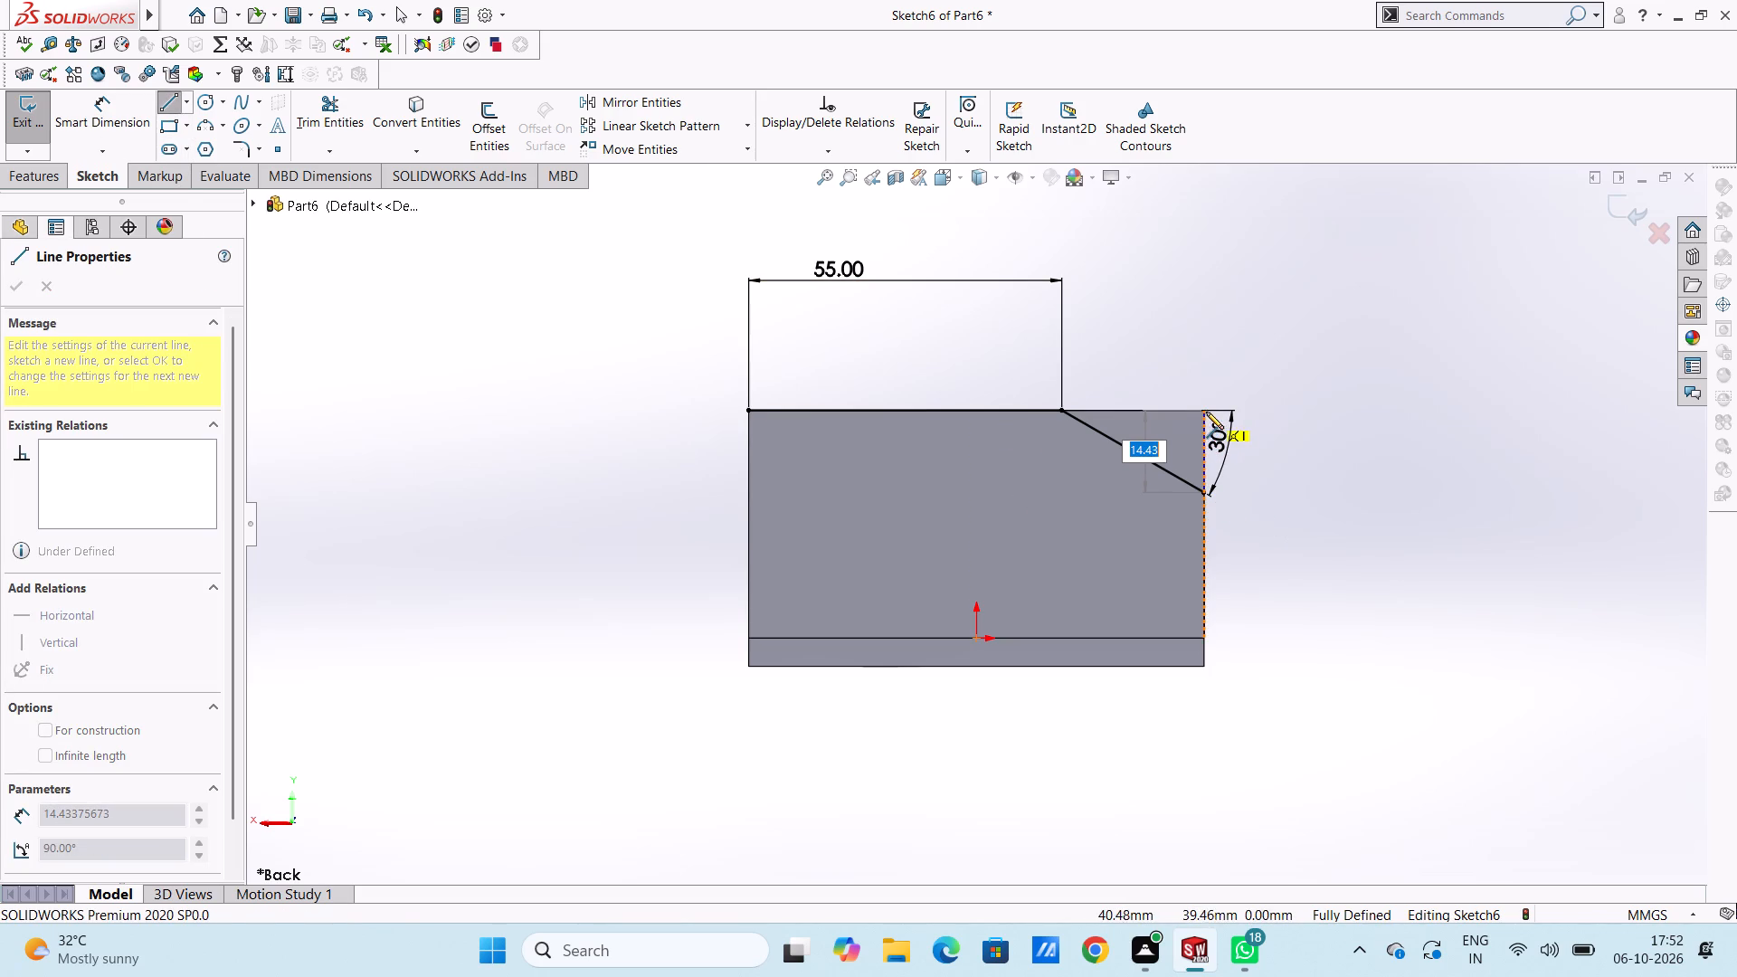
pyautogui.click(1204, 410)
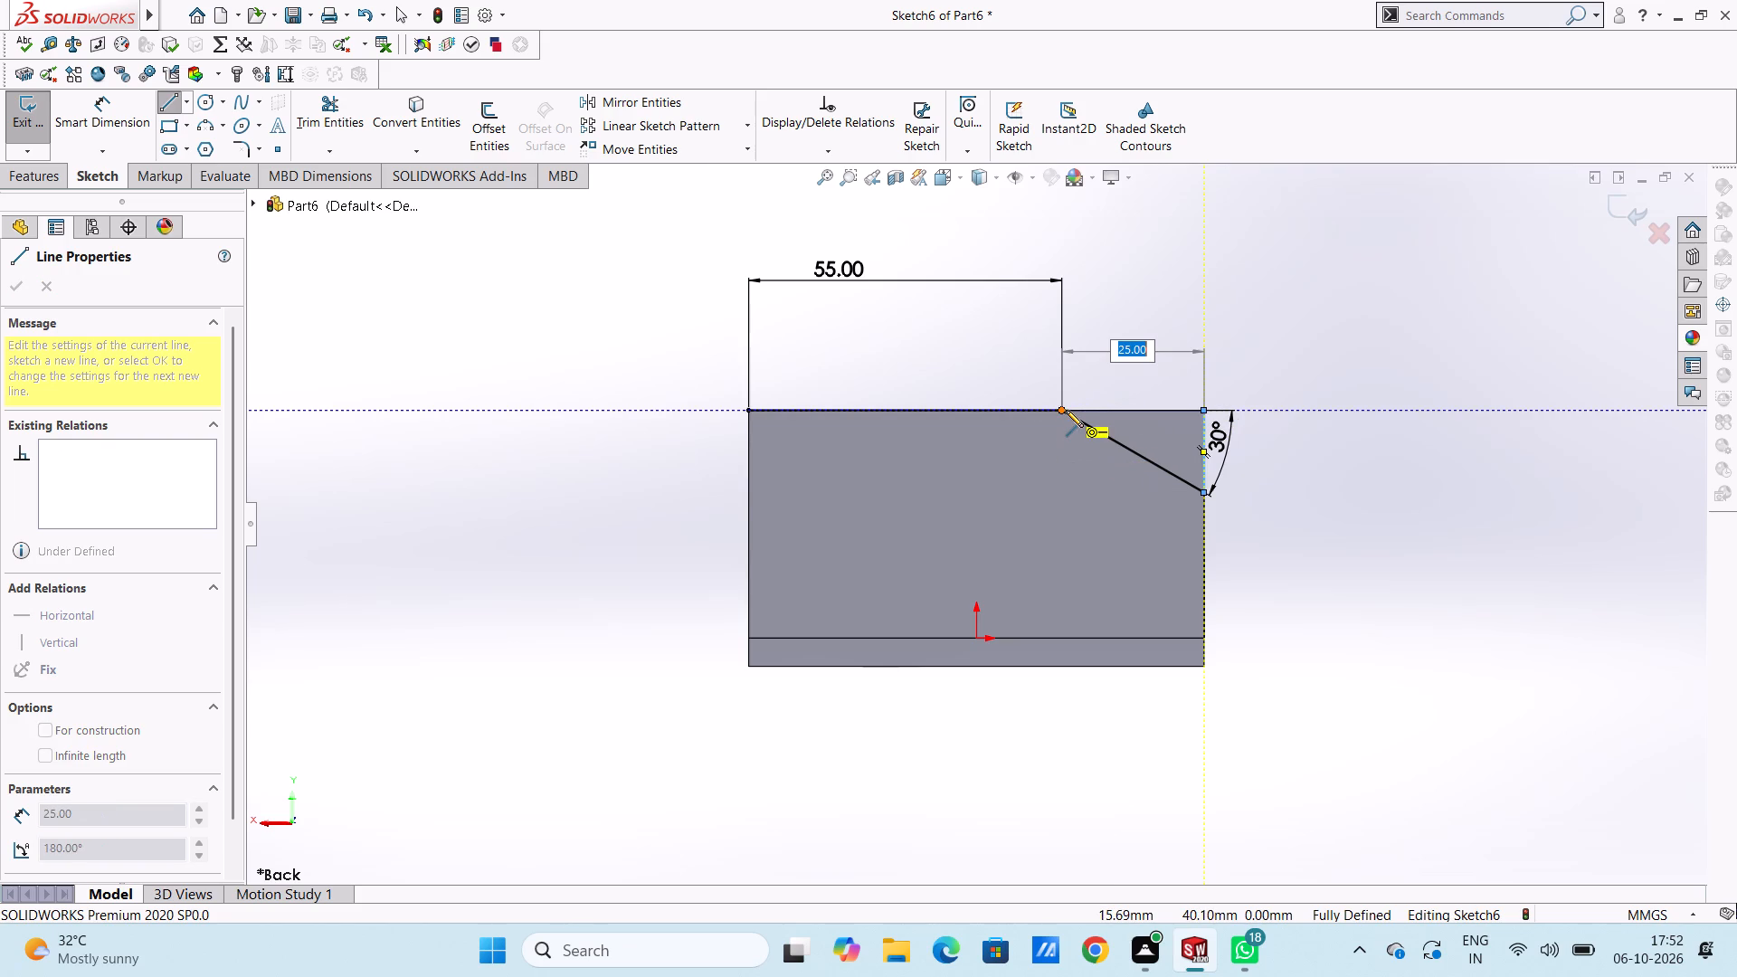
pyautogui.click(1064, 408)
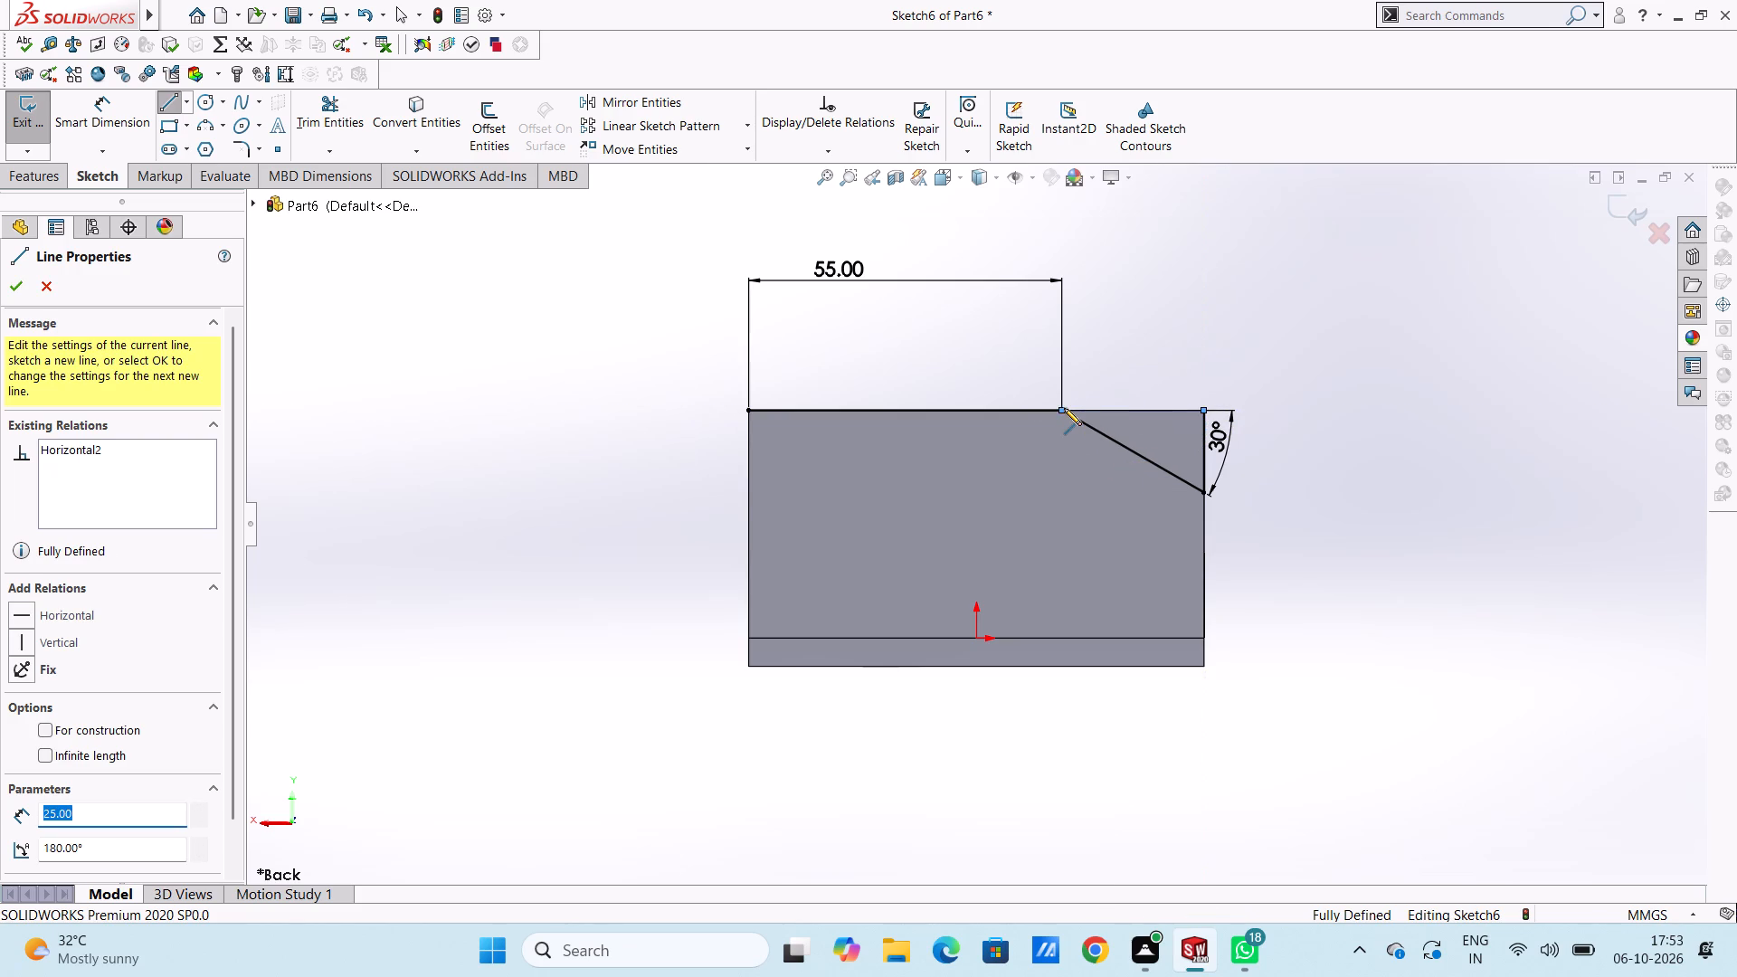
pyautogui.press('Escape')
pyautogui.press('Escape')
pyautogui.press('Escape')
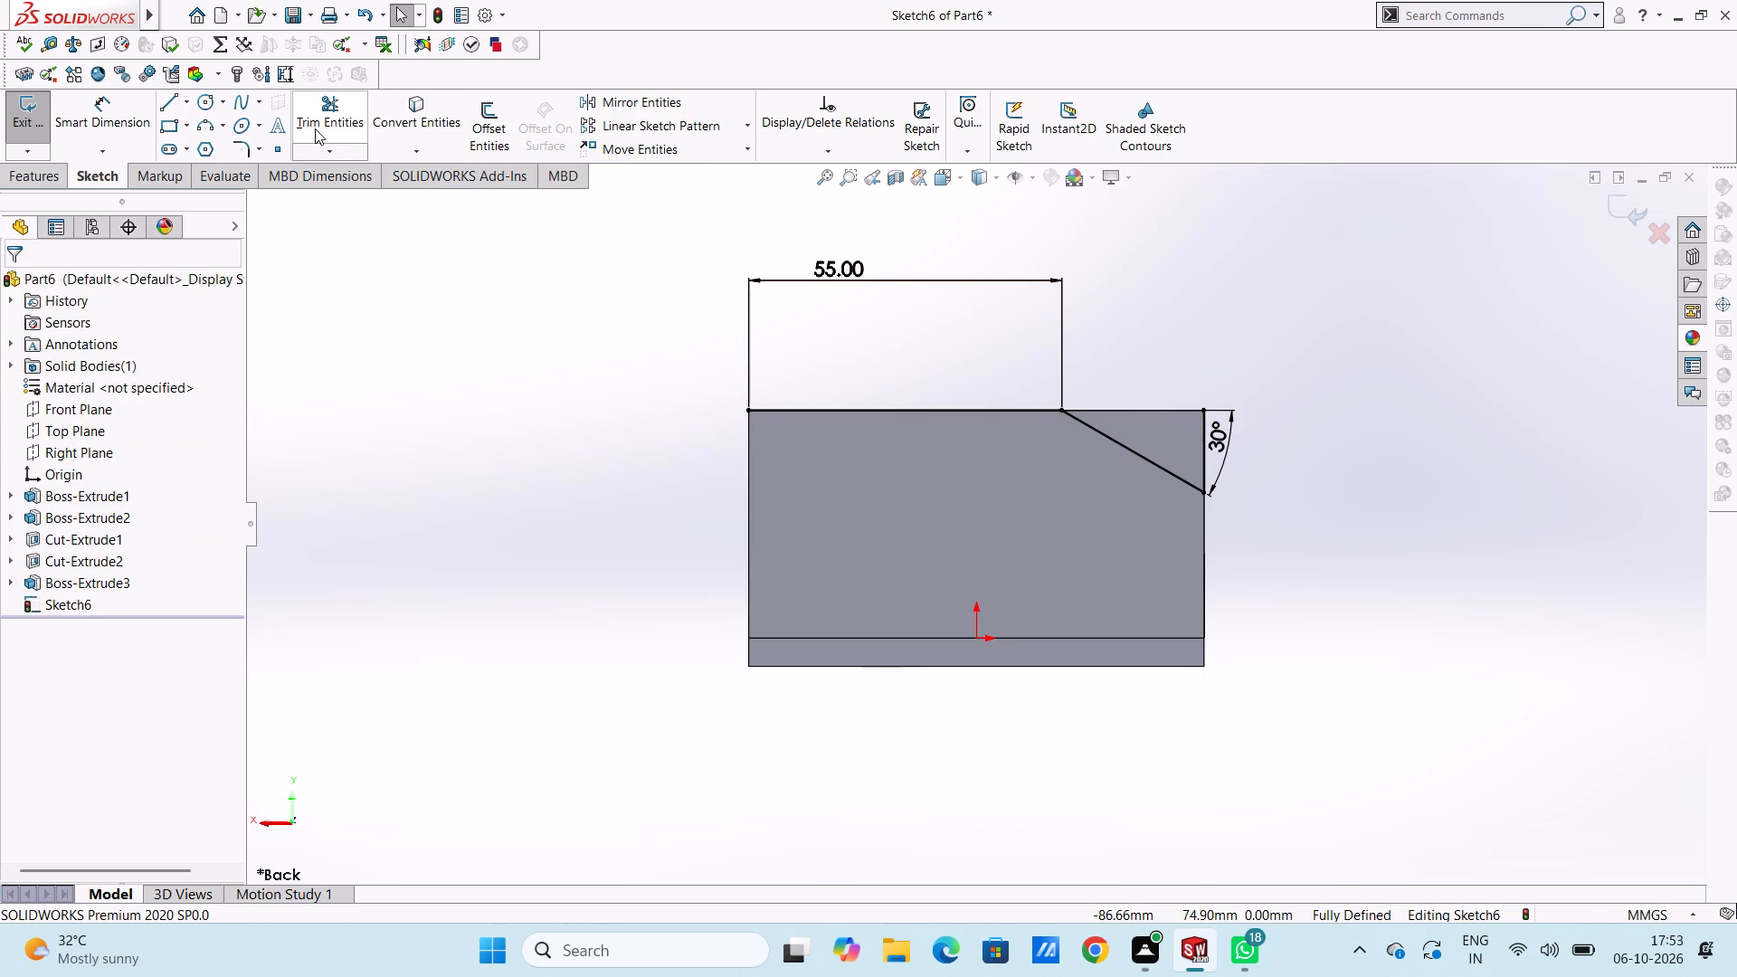
# Trim away the 55 mm line along the back face's top edge, leaving the corner triangle.
pyautogui.click(310, 112)
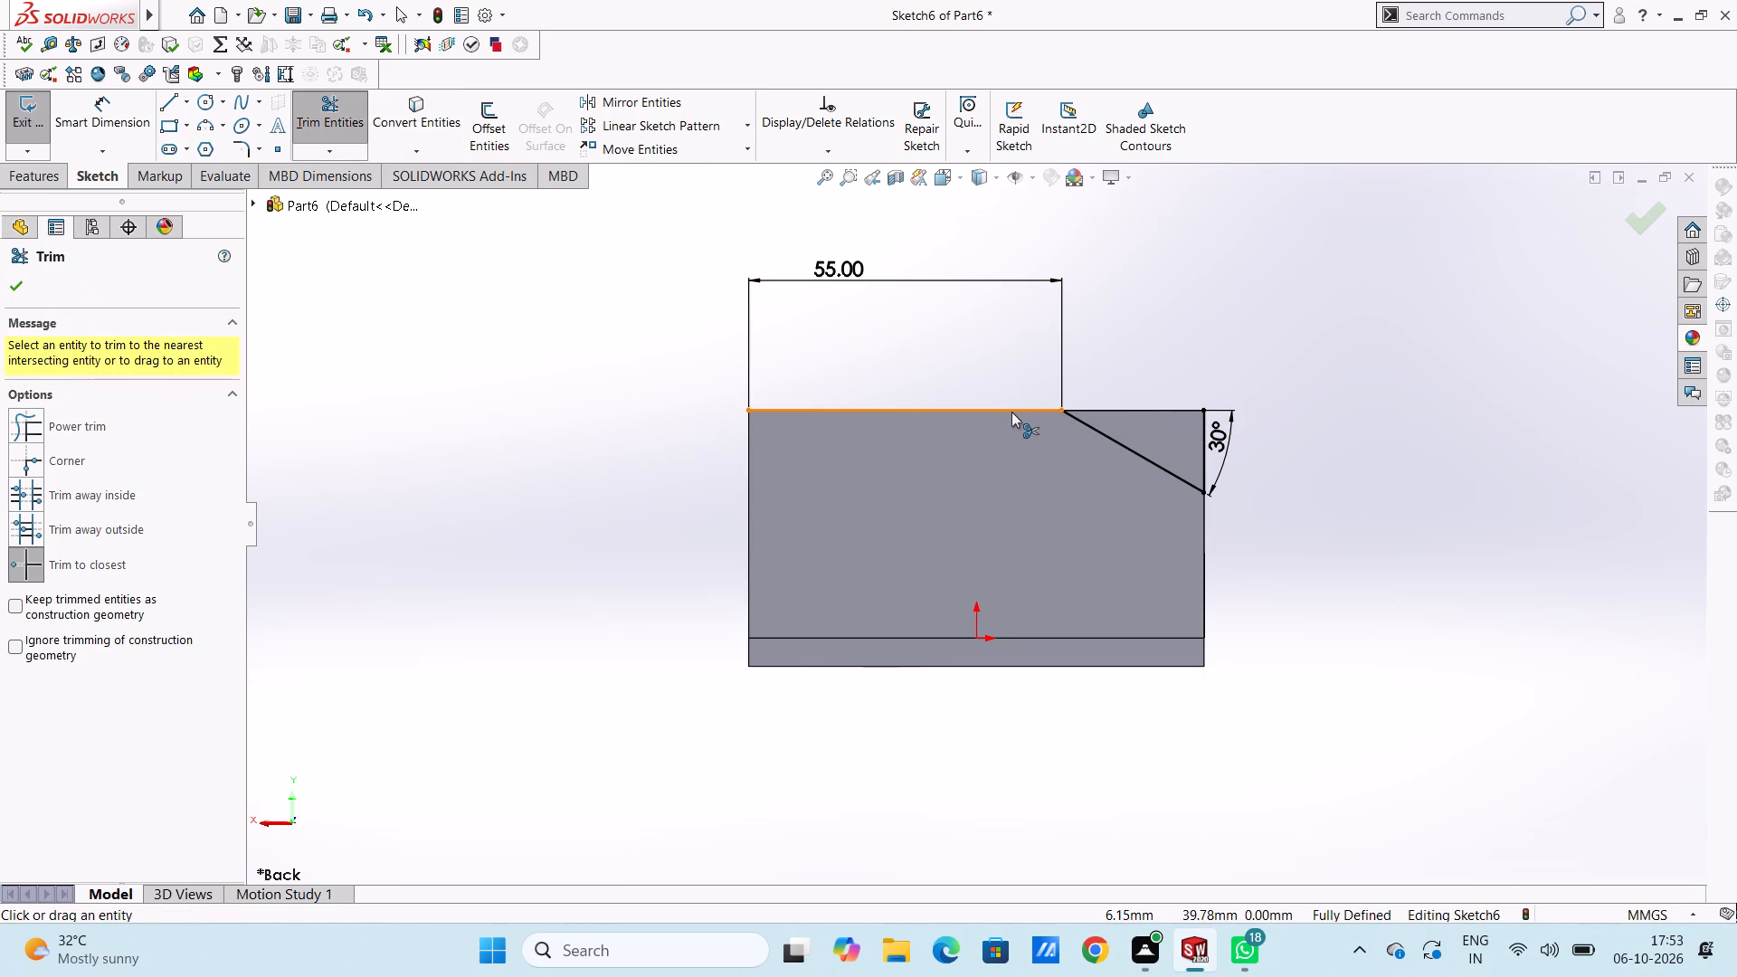
pyautogui.click(1011, 412)
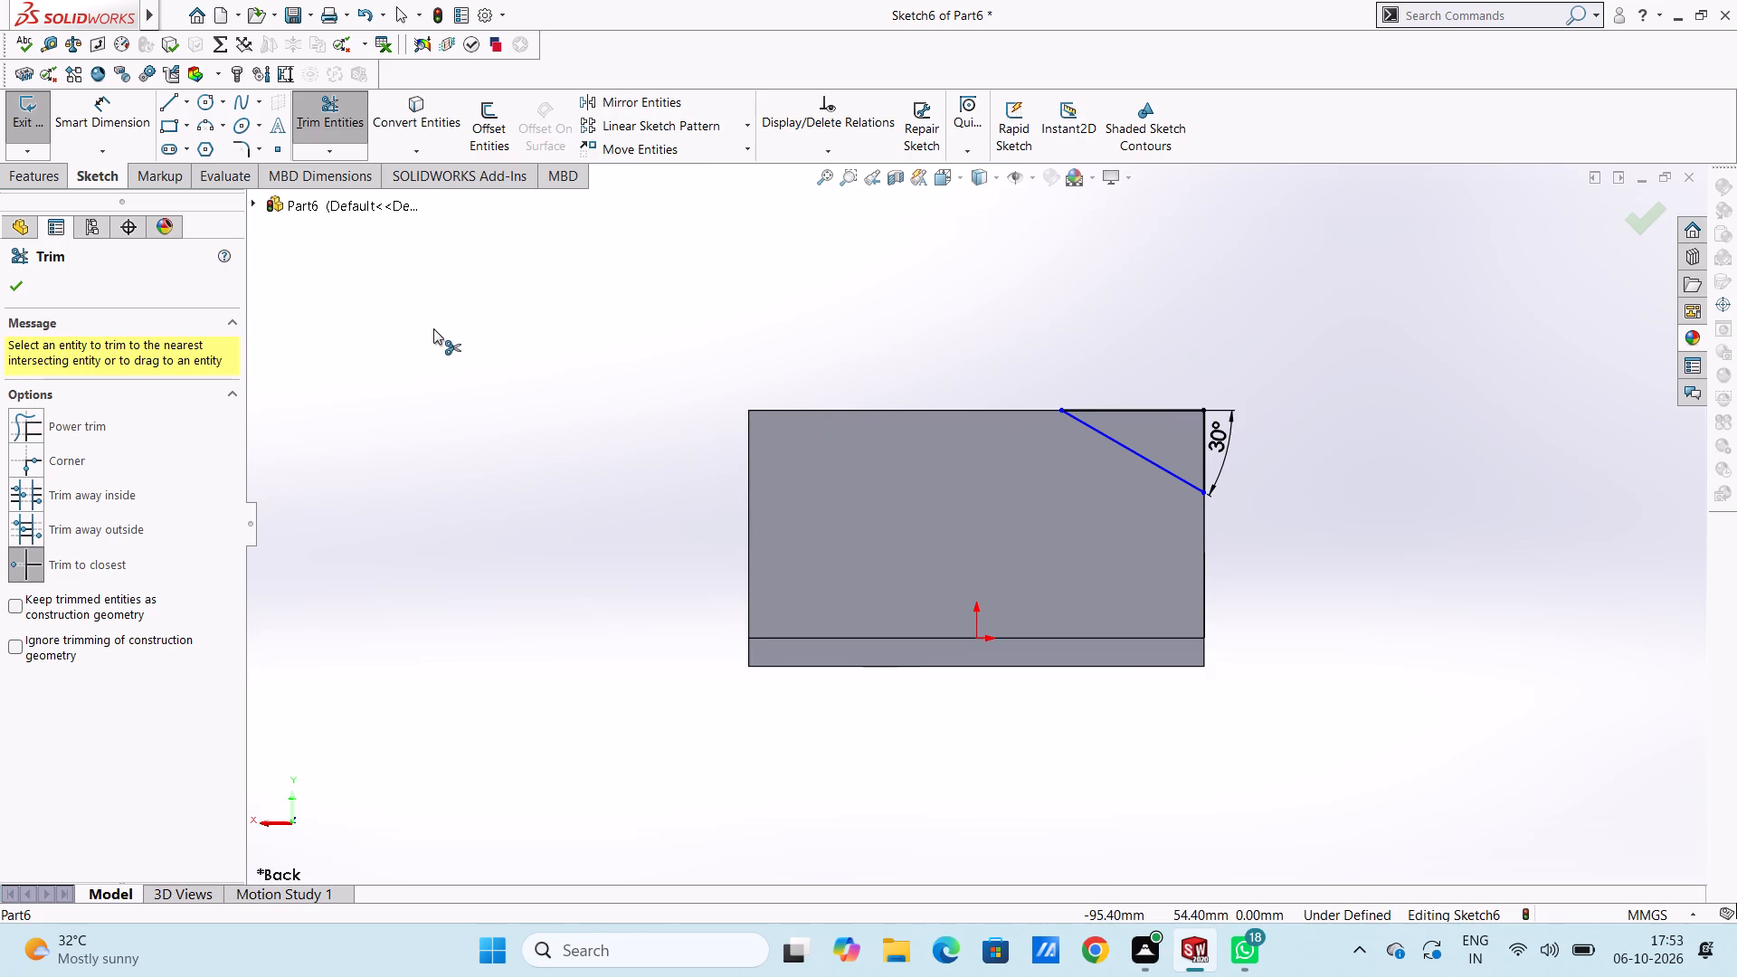
pyautogui.press('Escape')
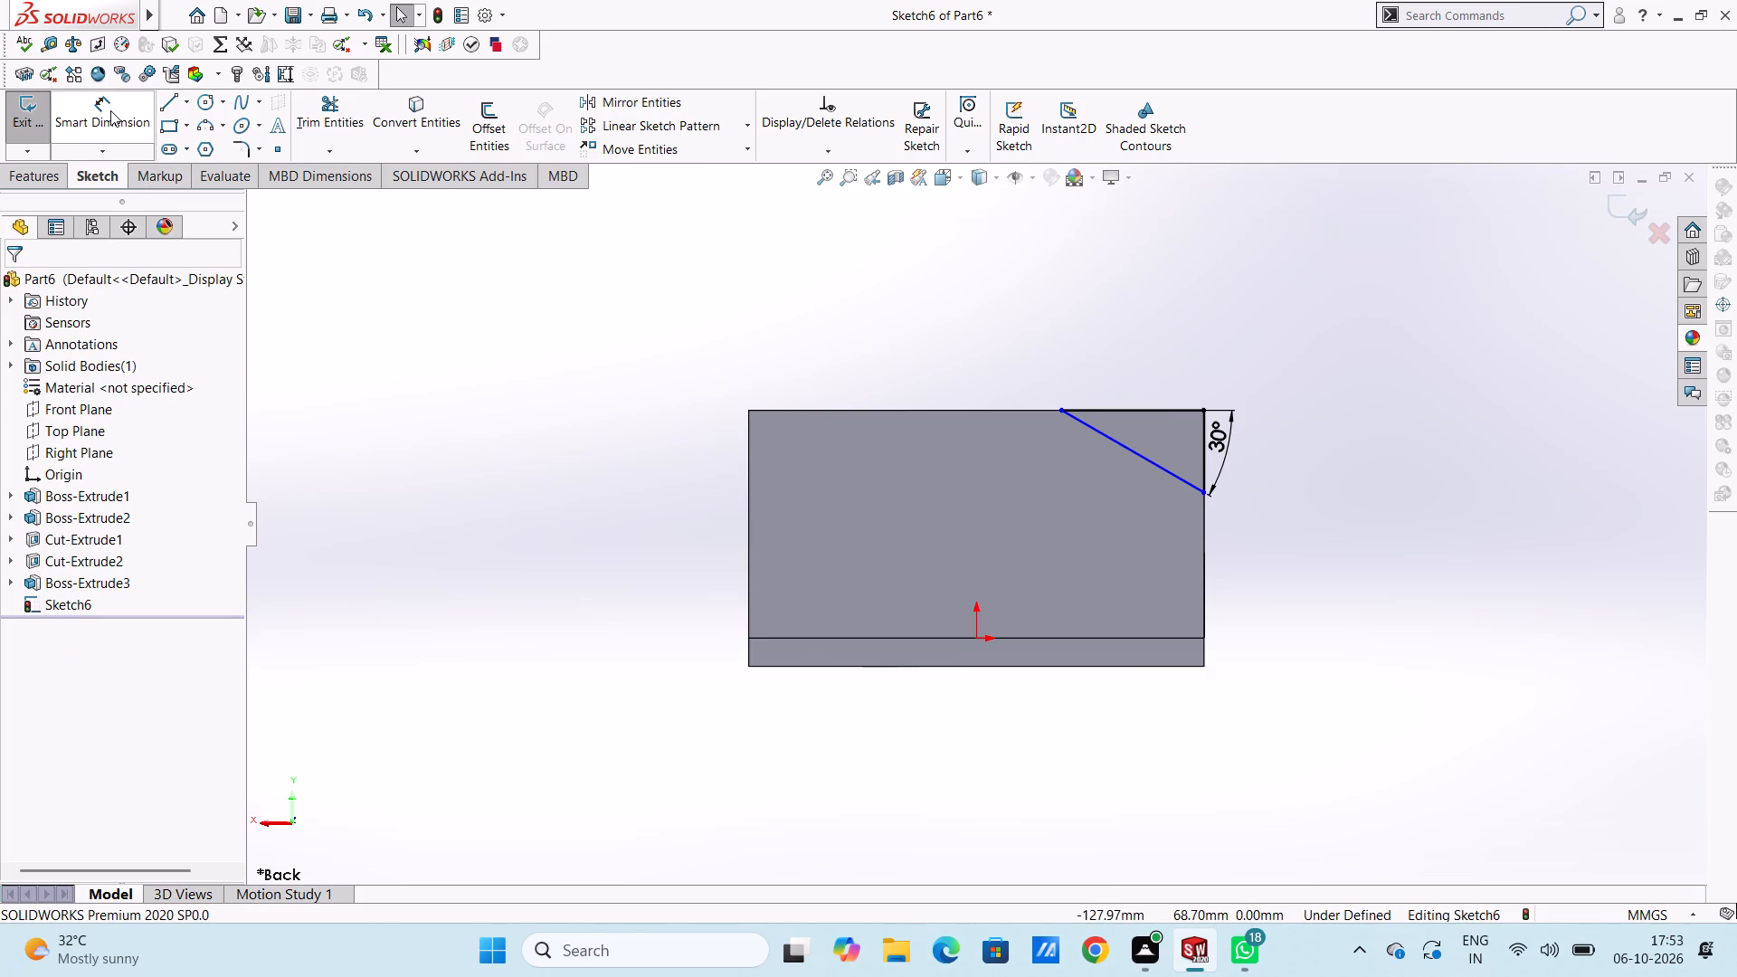
# Dimension the horizontal top side of the corner triangle as 25 mm.
pyautogui.click(110, 110)
pyautogui.click(1192, 405)
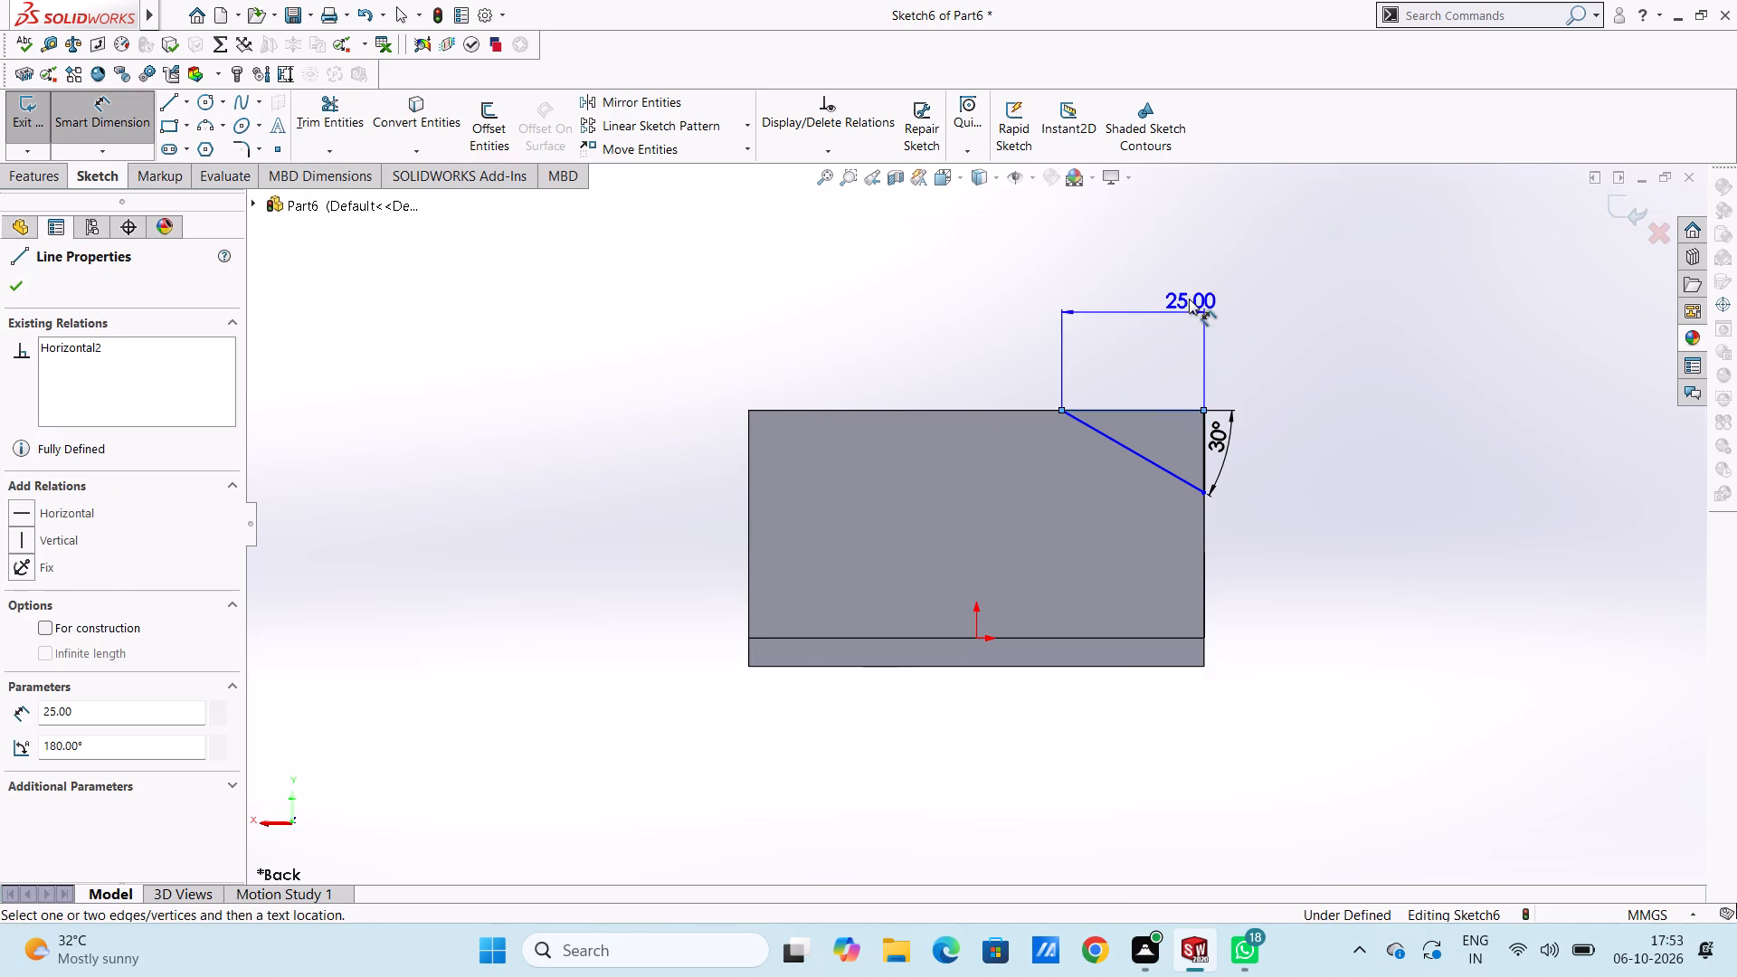
pyautogui.click(1185, 289)
pyautogui.click(1106, 268)
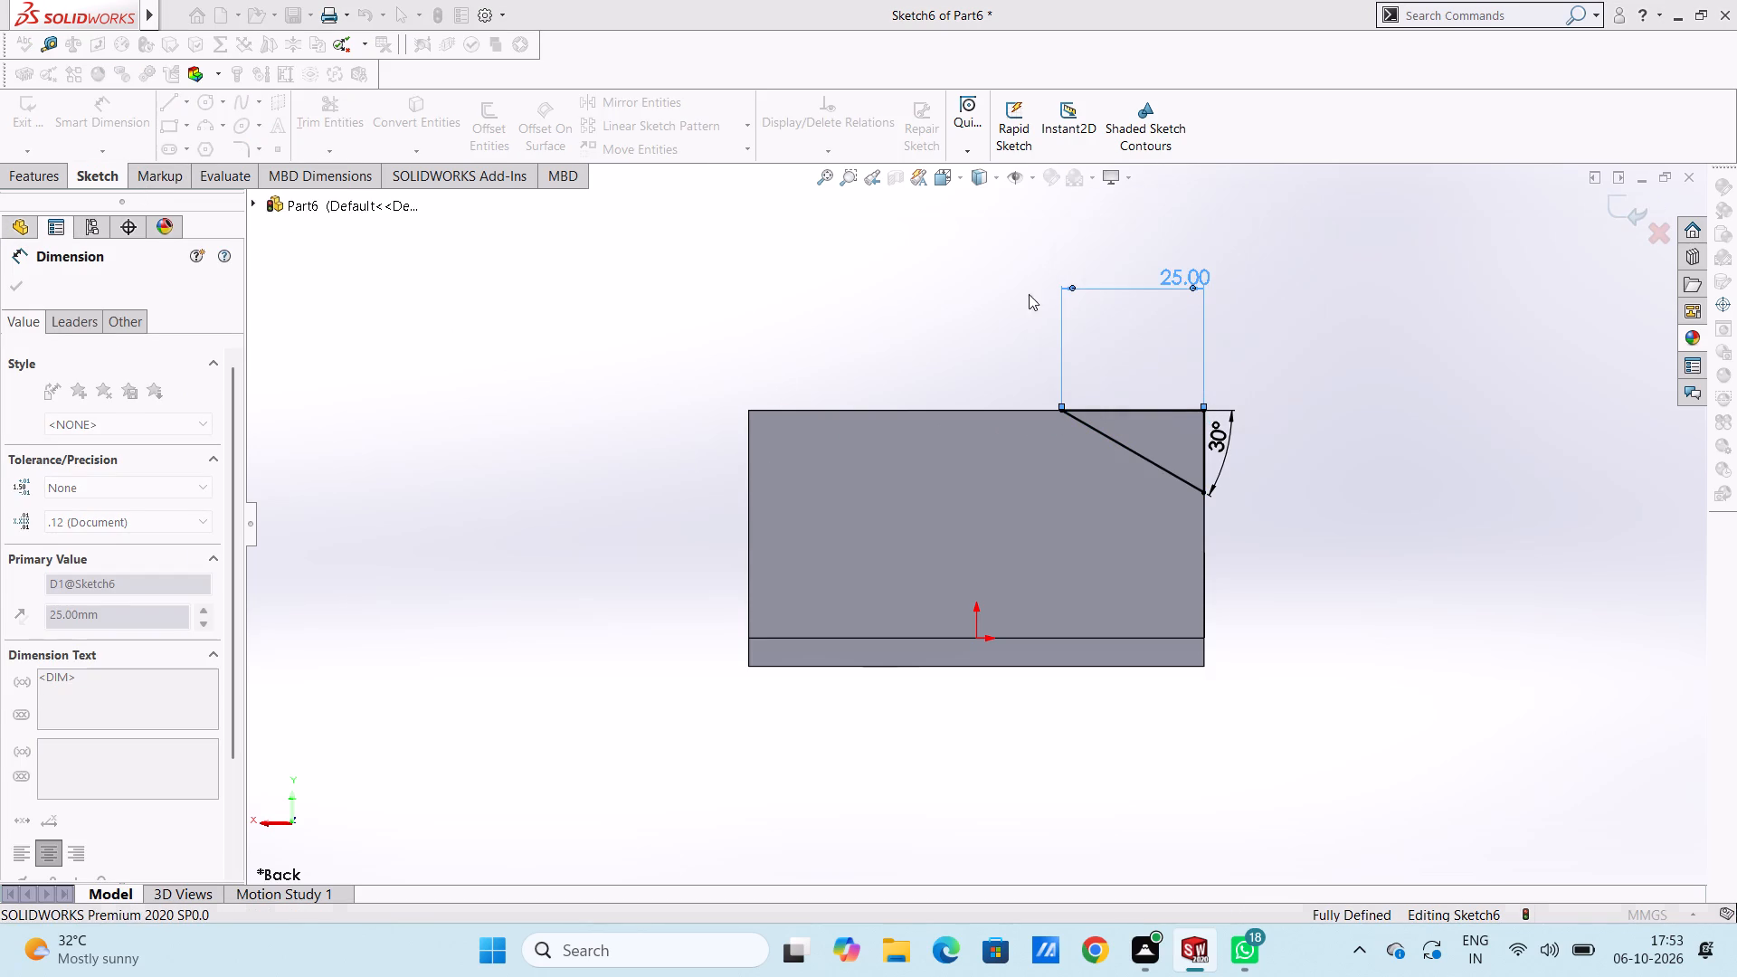
pyautogui.click(961, 304)
# Cut-extrude the corner triangle through the part with a blind depth of 100 mm.
pyautogui.moveTo(970, 308); pyautogui.dragTo(1002, 389, button='middle')
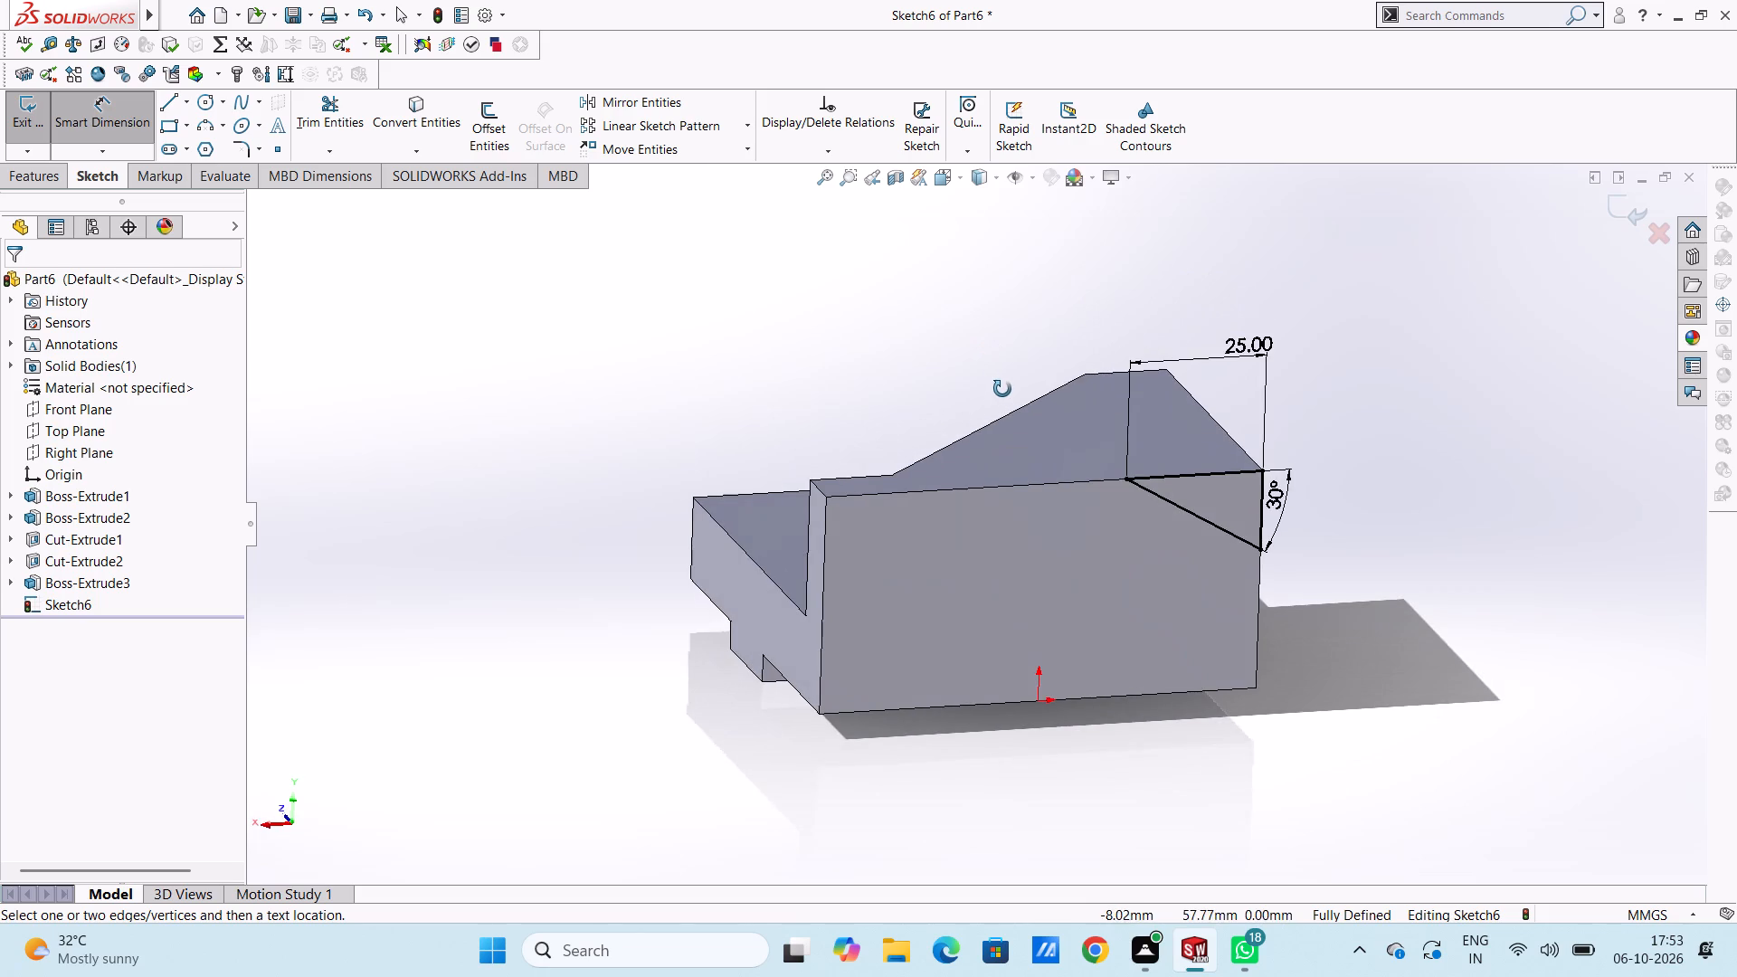
pyautogui.moveTo(1002, 389); pyautogui.dragTo(982, 409, button='middle')
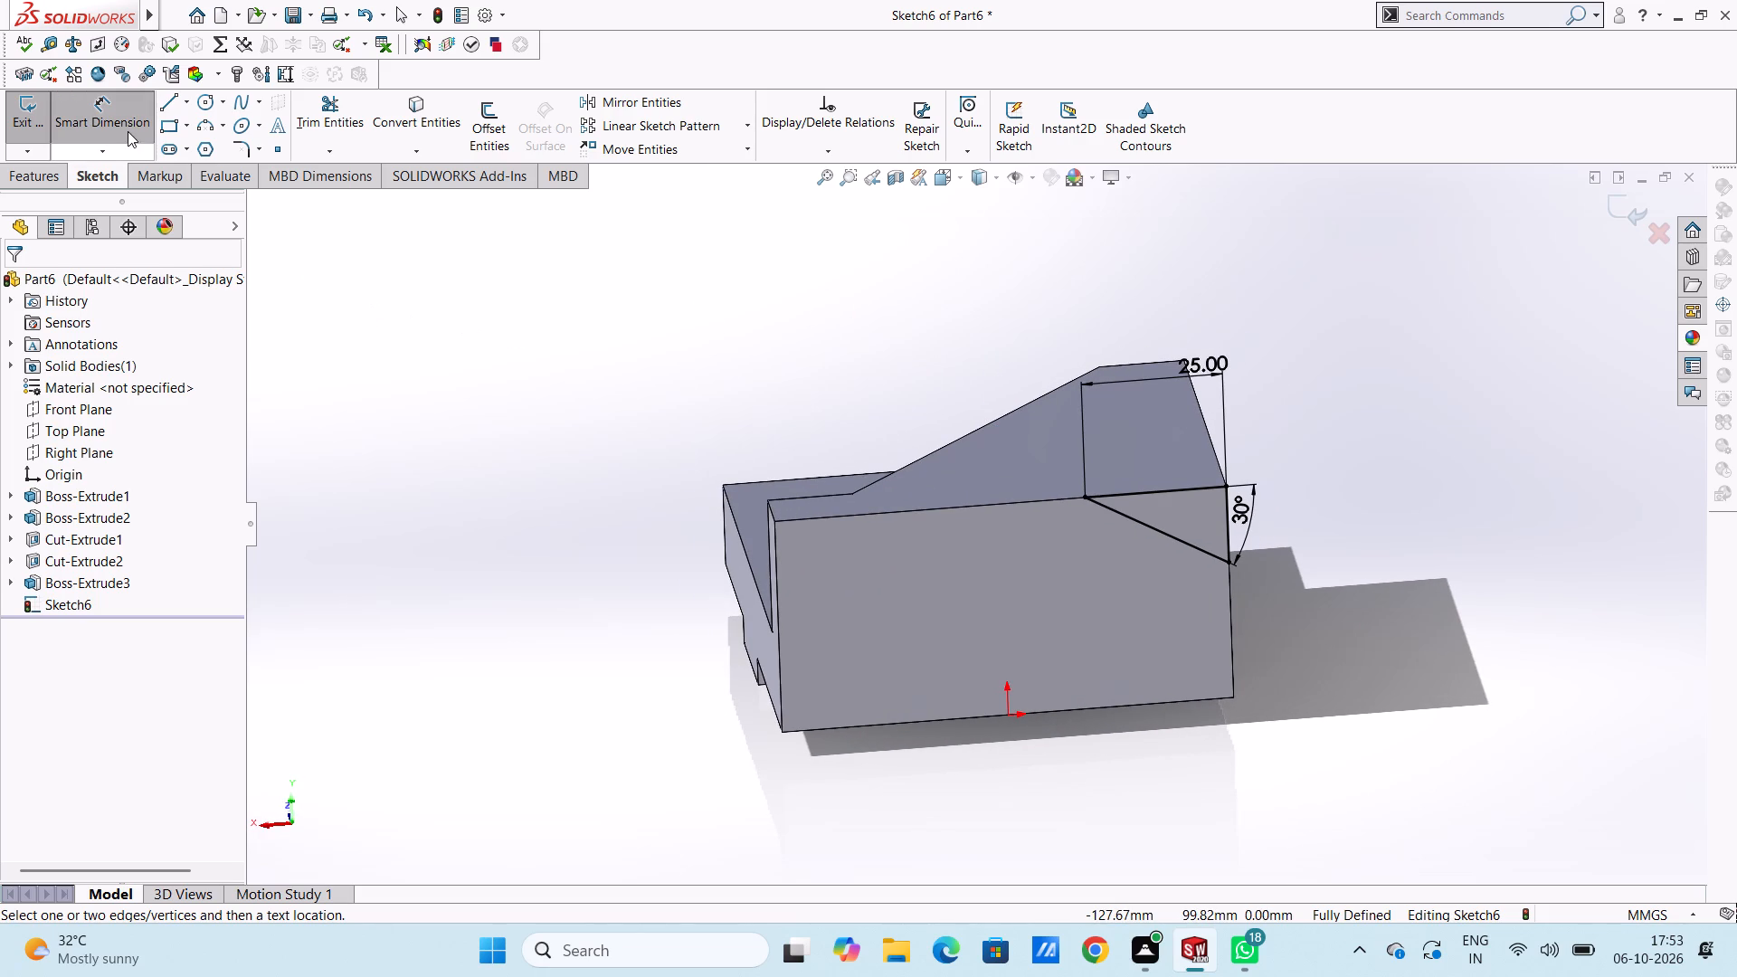
pyautogui.click(125, 119)
pyautogui.click(61, 172)
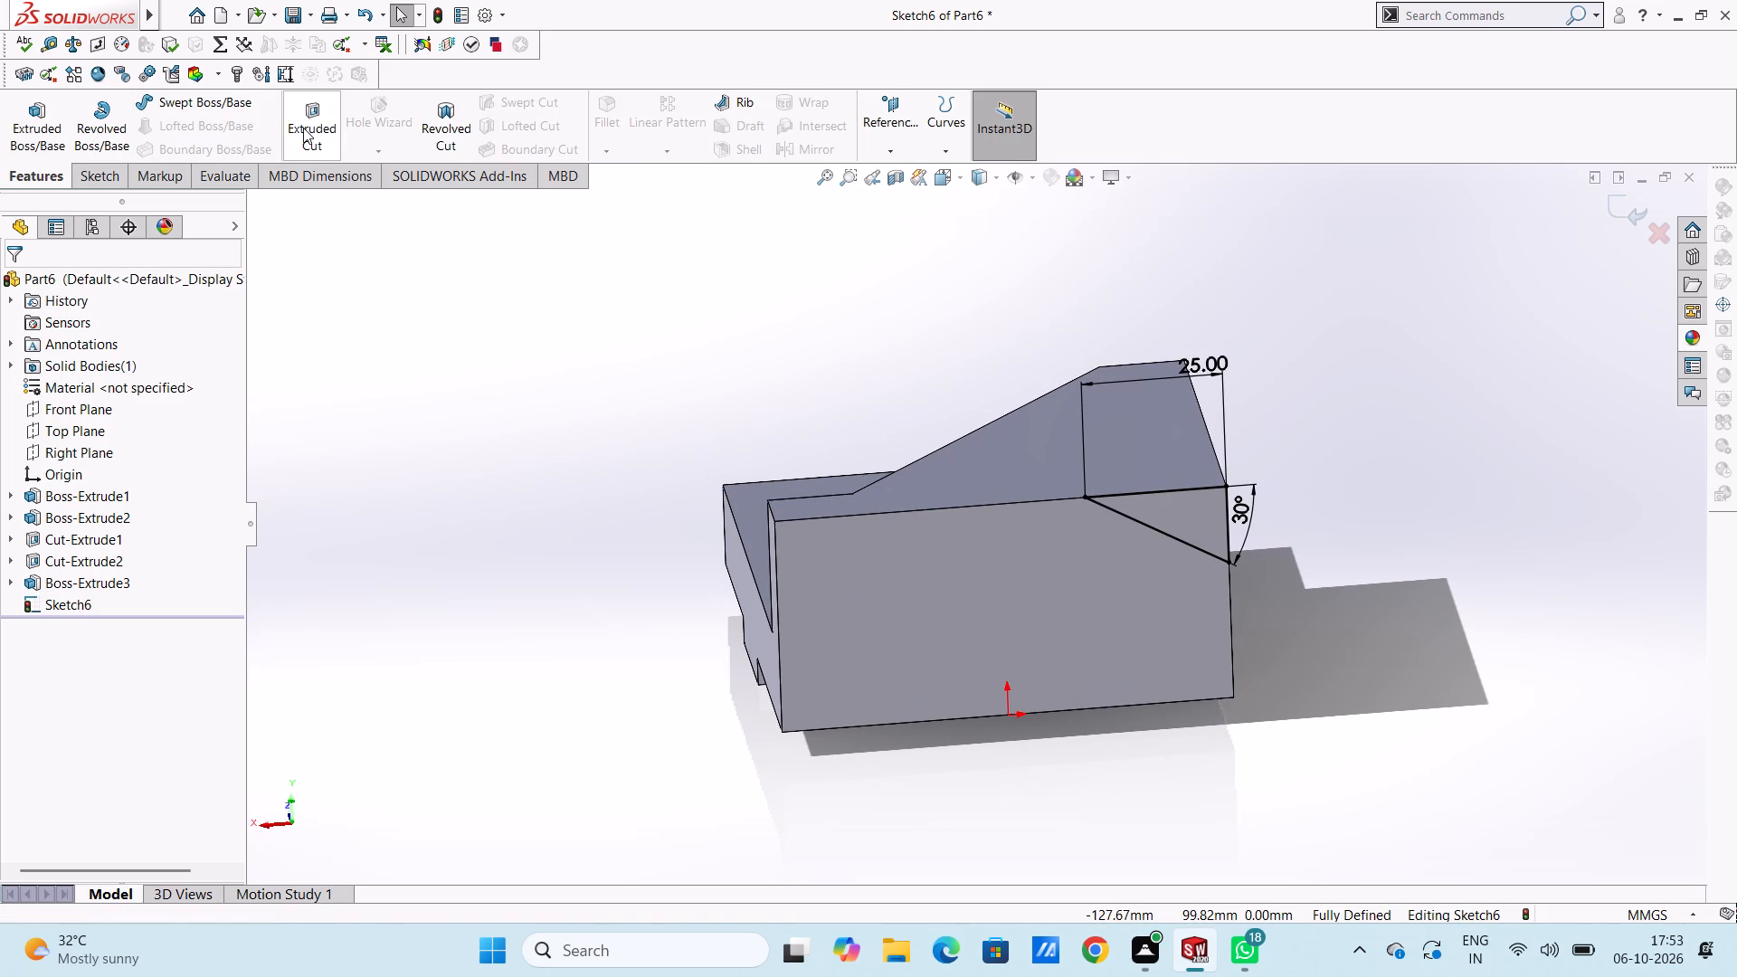
pyautogui.click(303, 128)
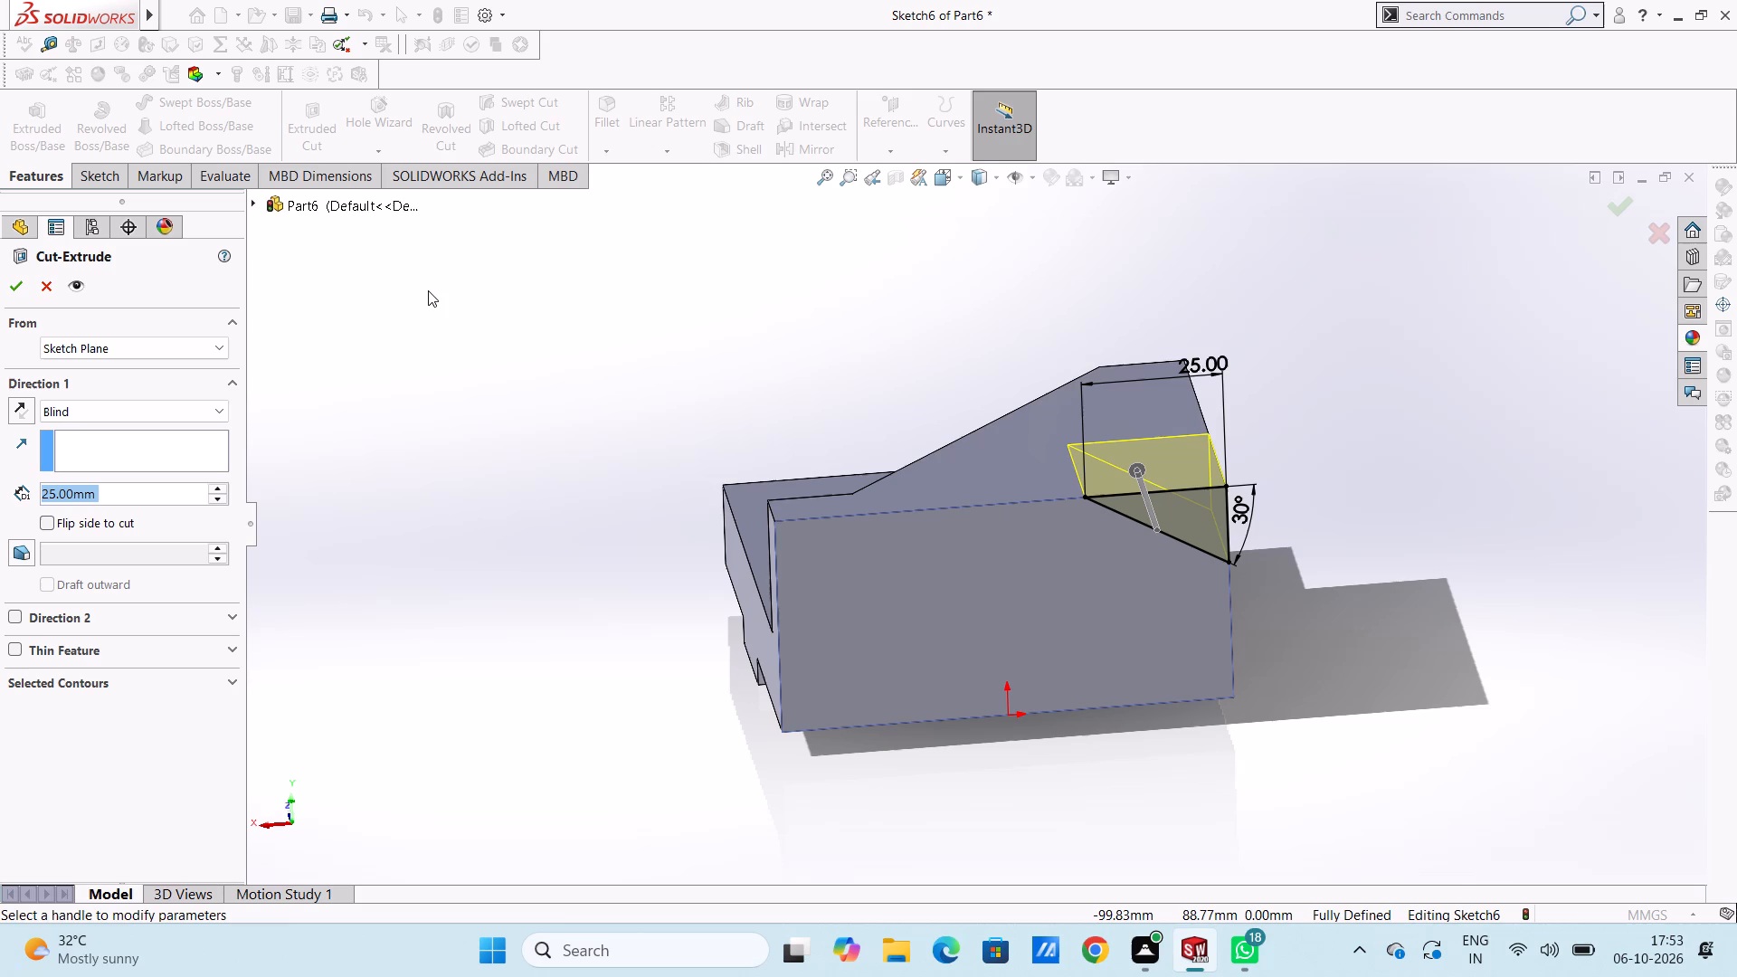
pyautogui.write('100')
pyautogui.press('Return')
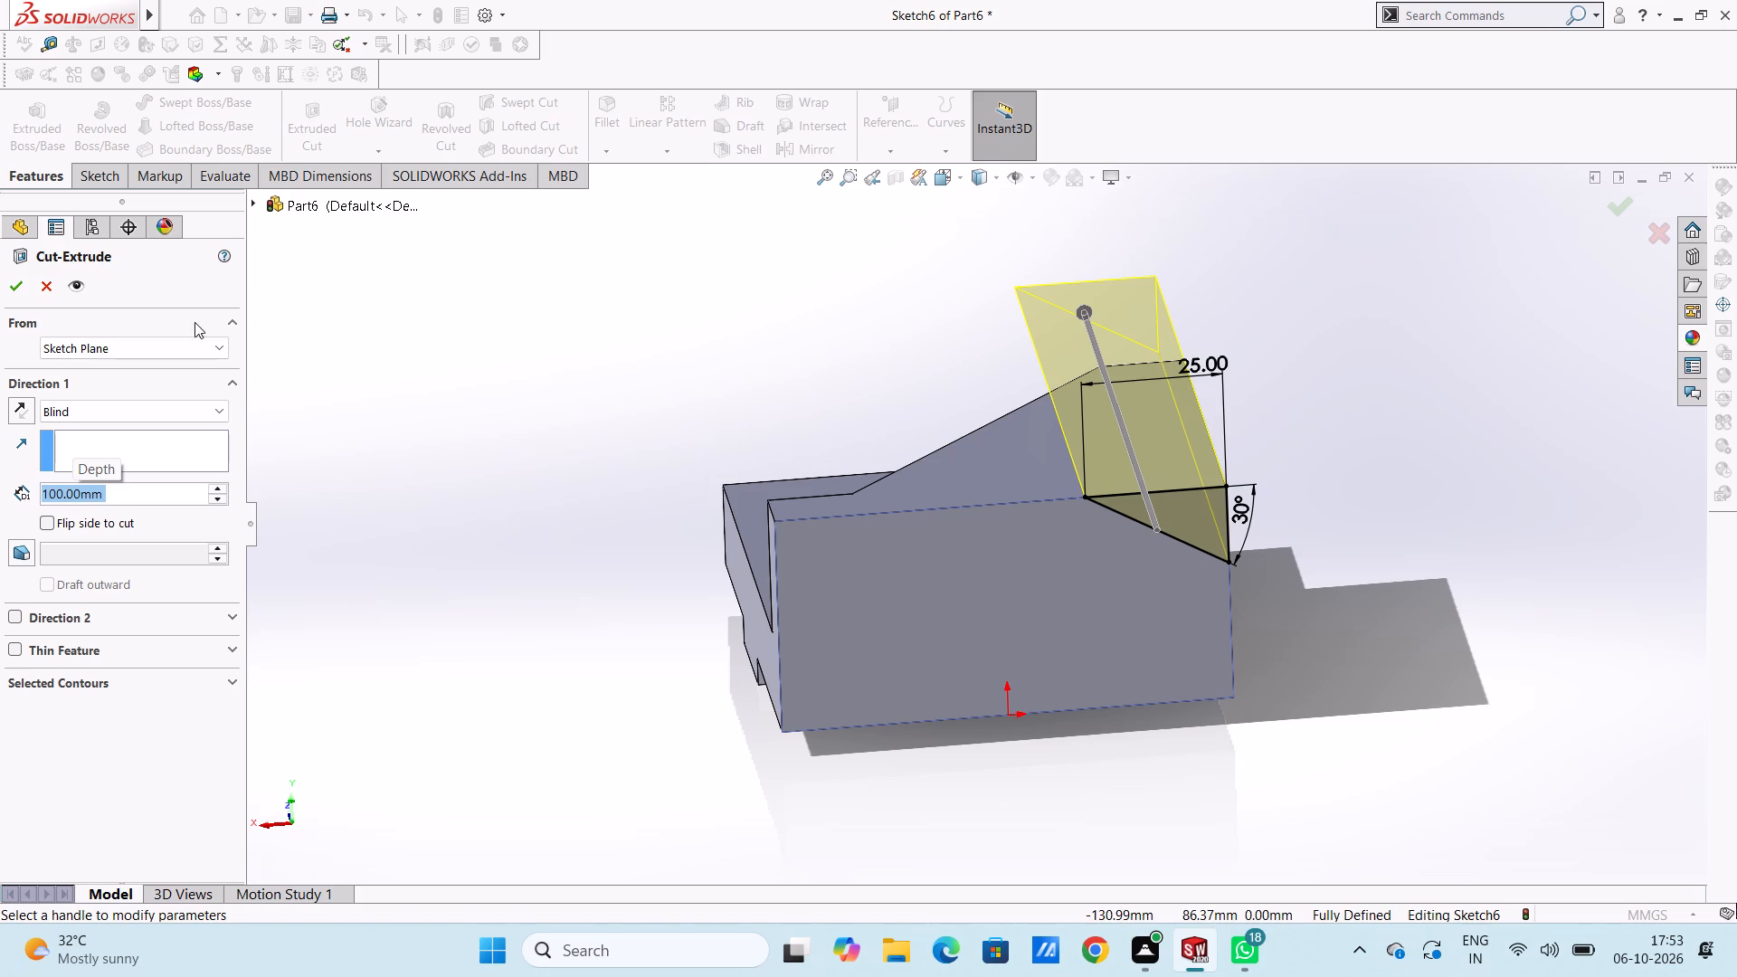
pyautogui.click(14, 280)
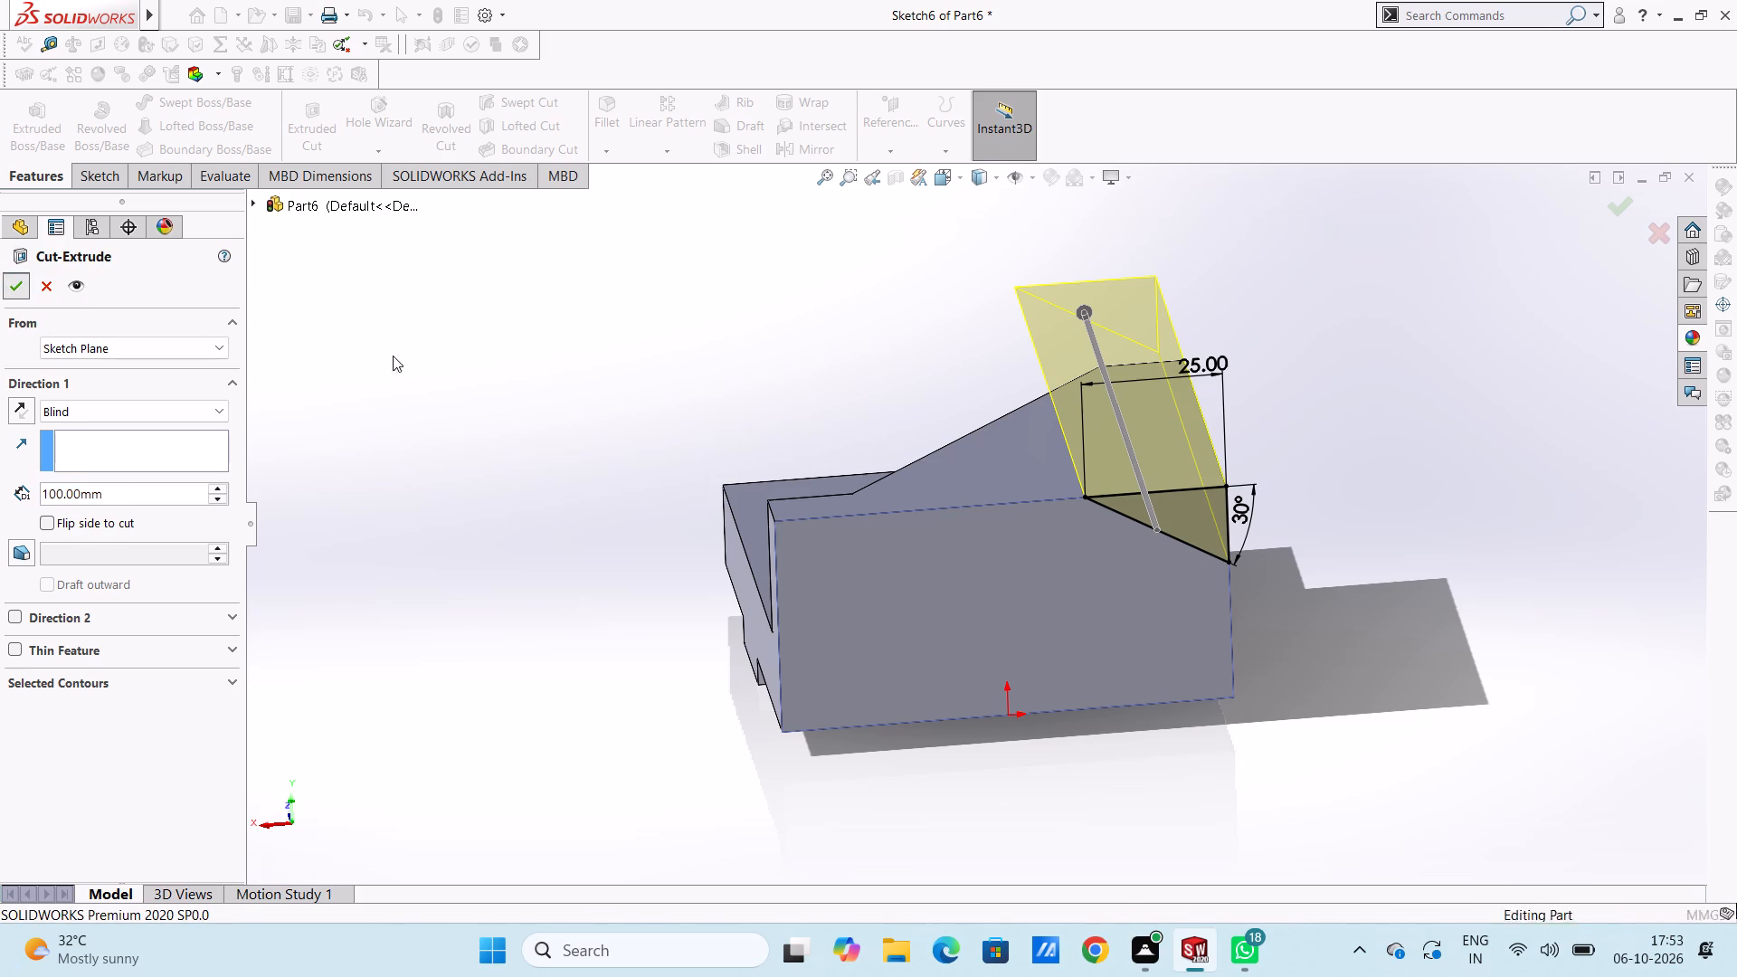
pyautogui.click(406, 358)
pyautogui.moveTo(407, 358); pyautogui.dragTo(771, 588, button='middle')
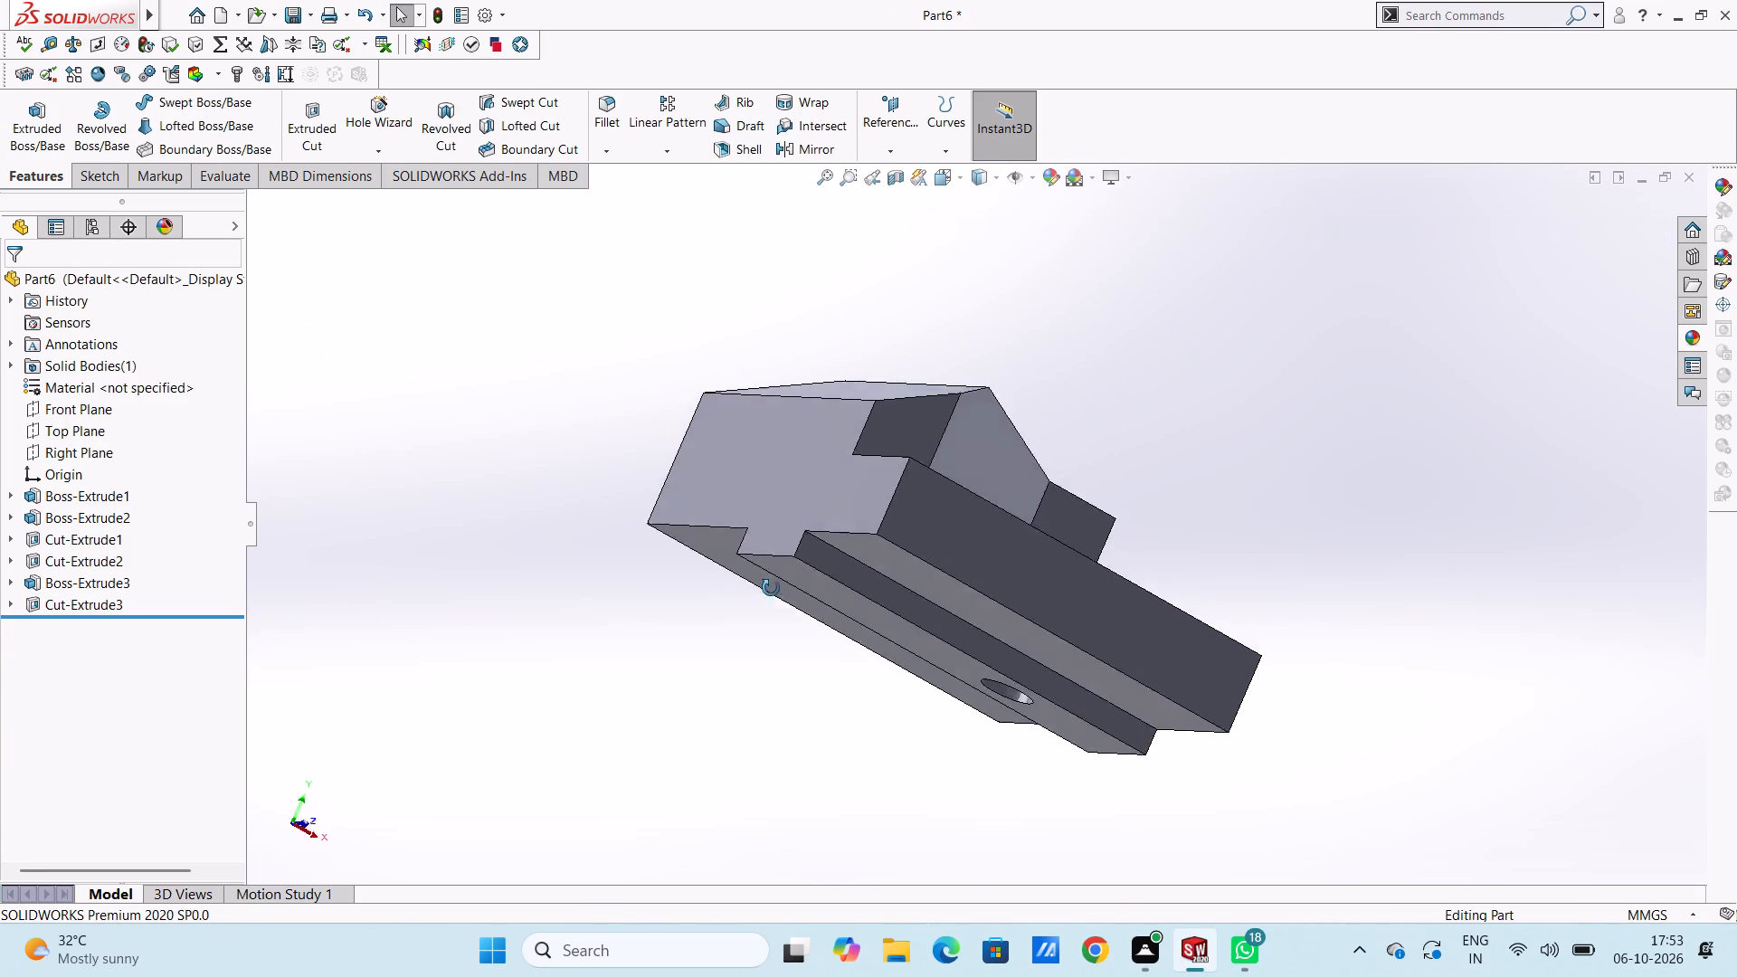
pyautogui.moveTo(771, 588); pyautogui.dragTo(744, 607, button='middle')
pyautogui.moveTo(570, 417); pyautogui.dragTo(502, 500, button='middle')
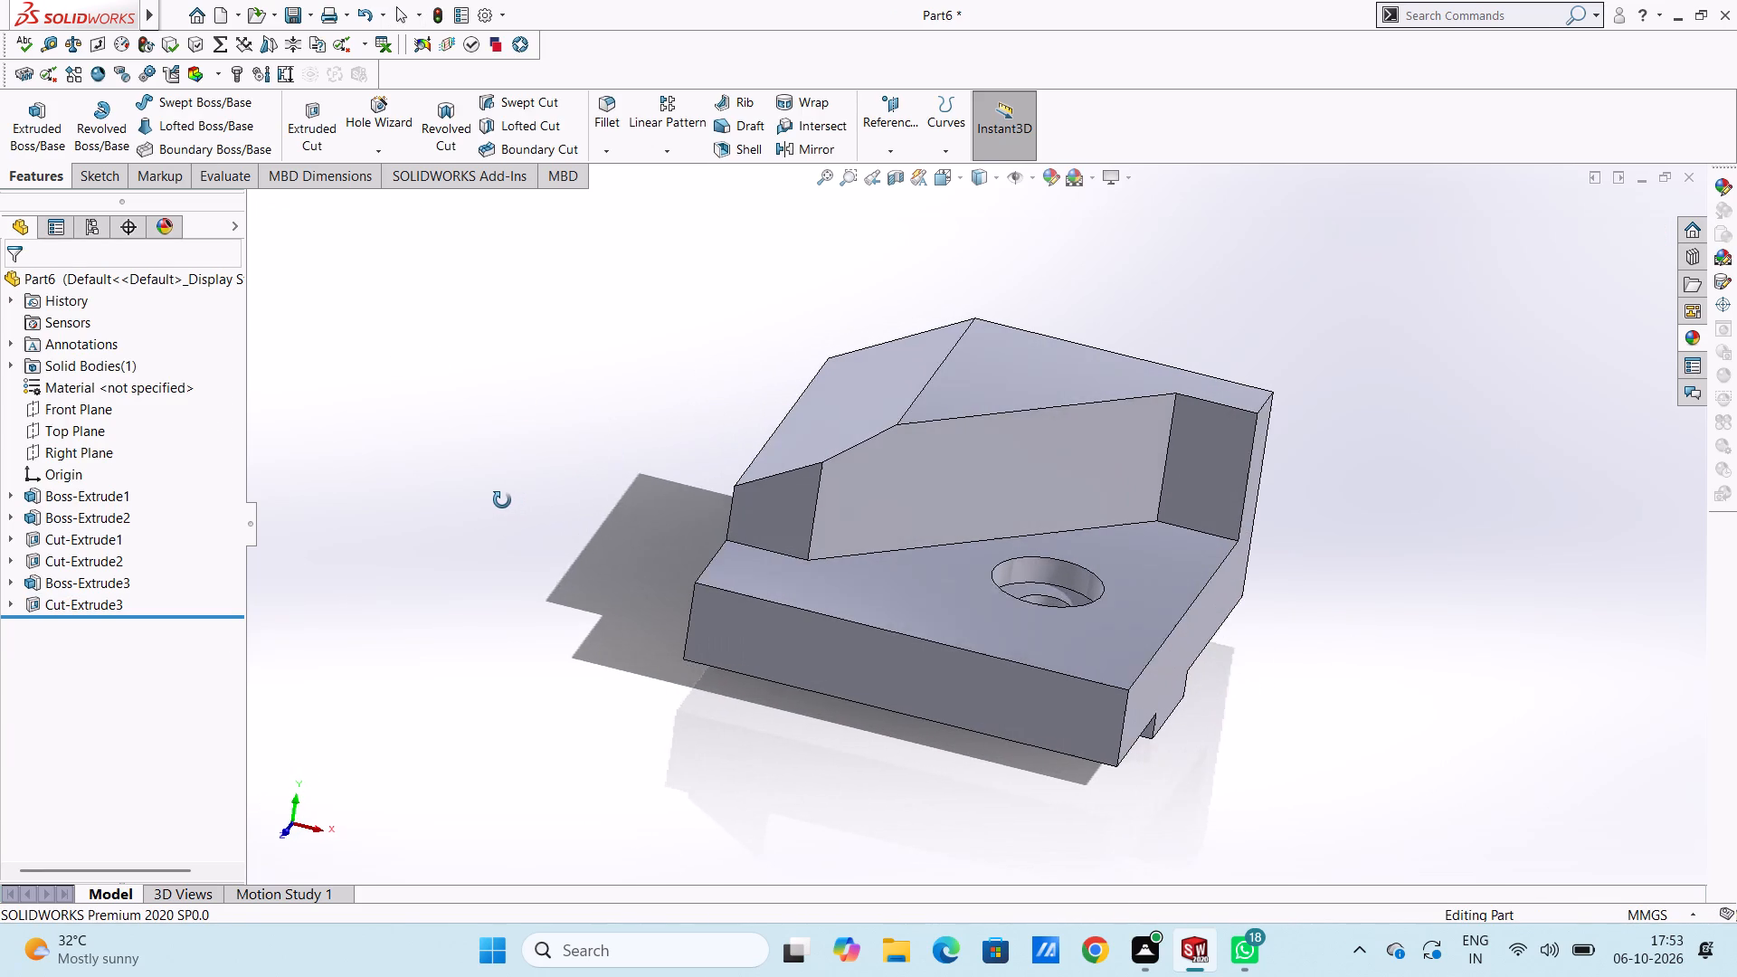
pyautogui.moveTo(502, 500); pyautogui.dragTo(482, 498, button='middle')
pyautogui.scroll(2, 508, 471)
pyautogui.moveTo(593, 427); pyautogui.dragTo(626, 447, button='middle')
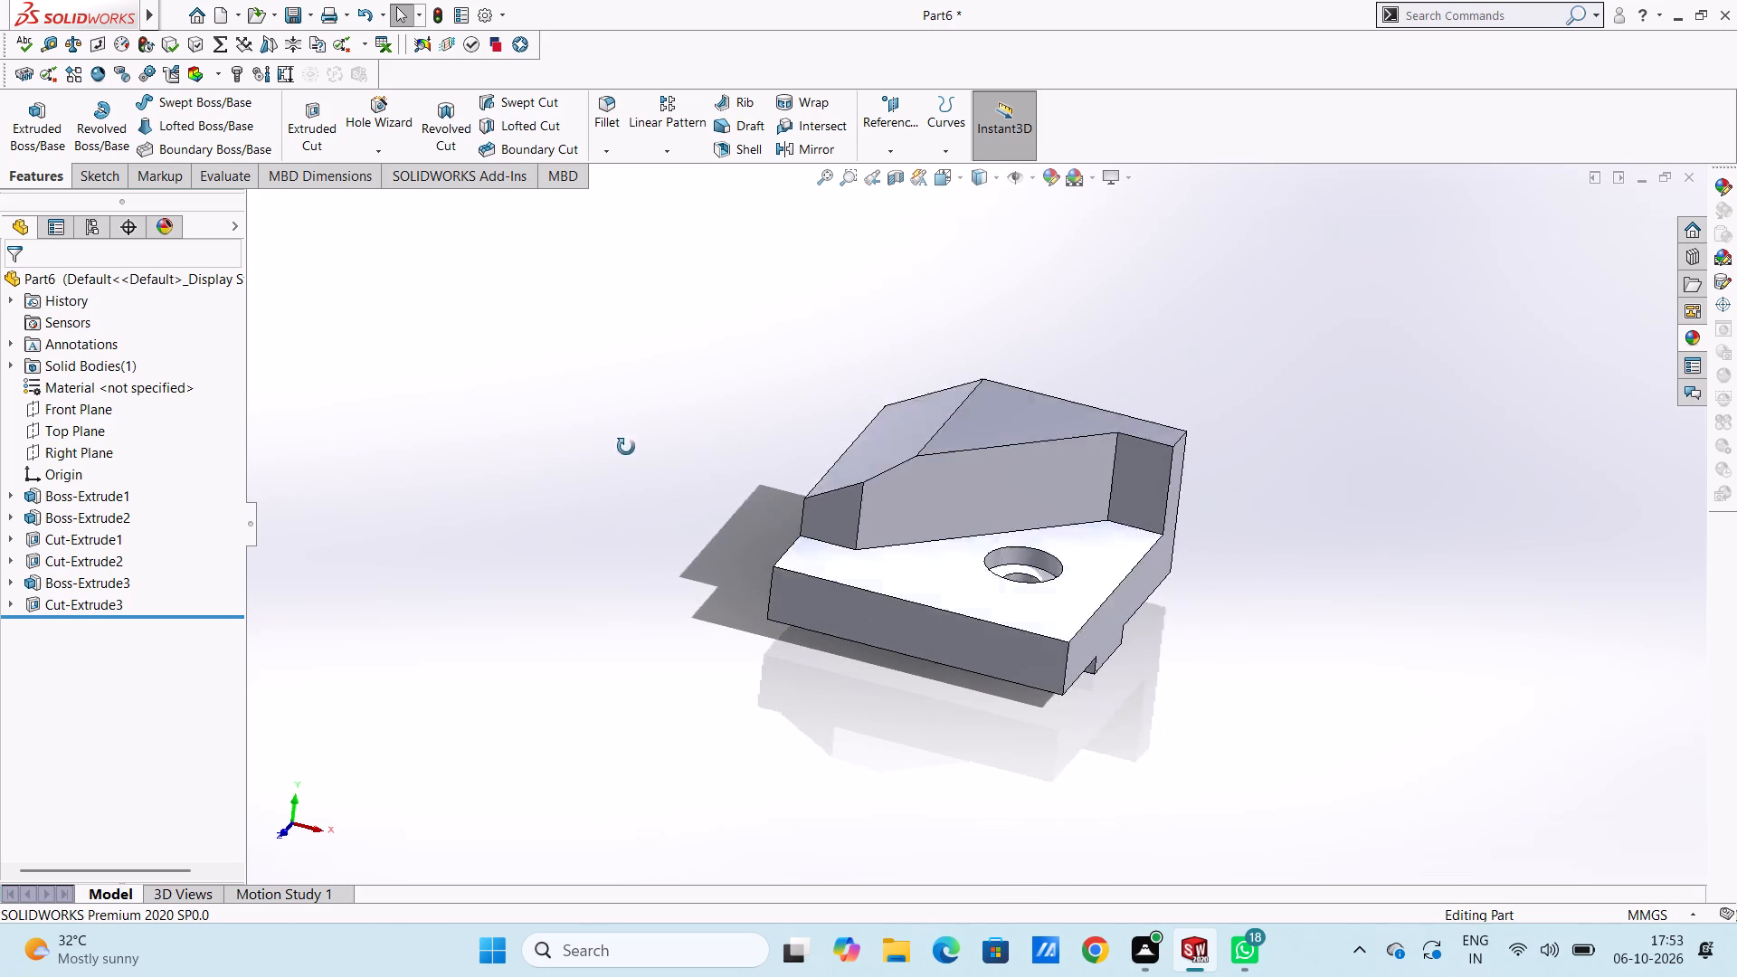
# Examine the corner cut and the raised block from several angles.
pyautogui.moveTo(626, 447); pyautogui.dragTo(600, 564, button='middle')
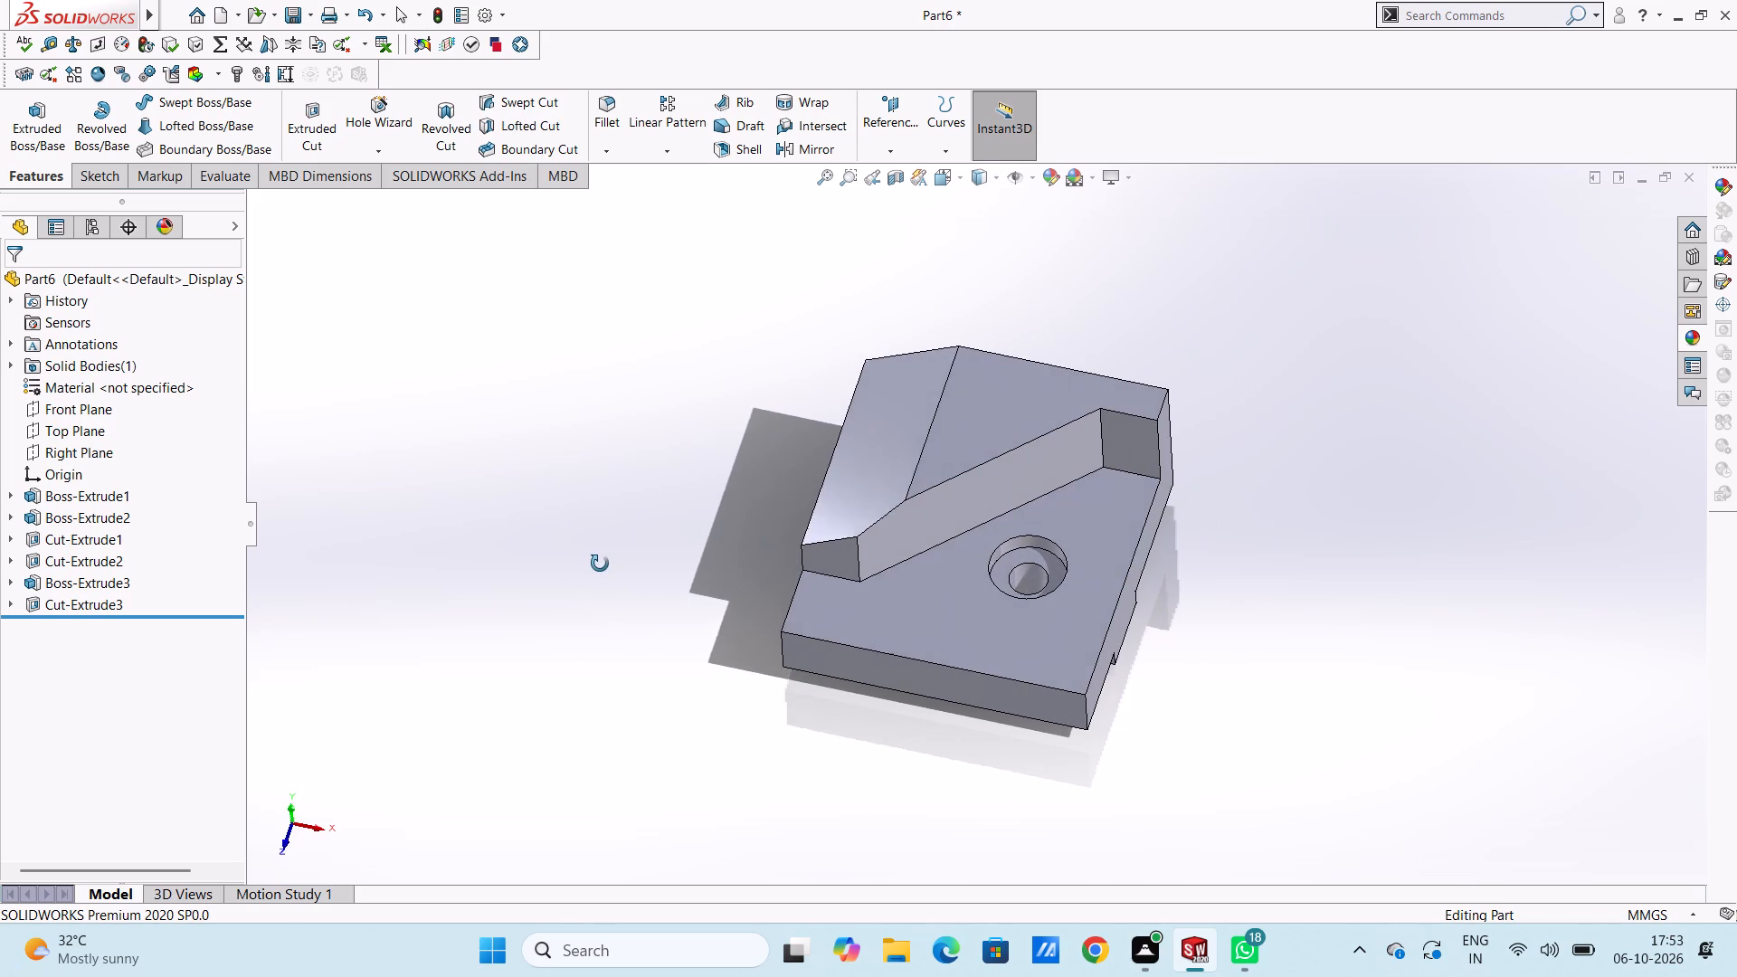
pyautogui.moveTo(600, 564); pyautogui.dragTo(621, 432, button='middle')
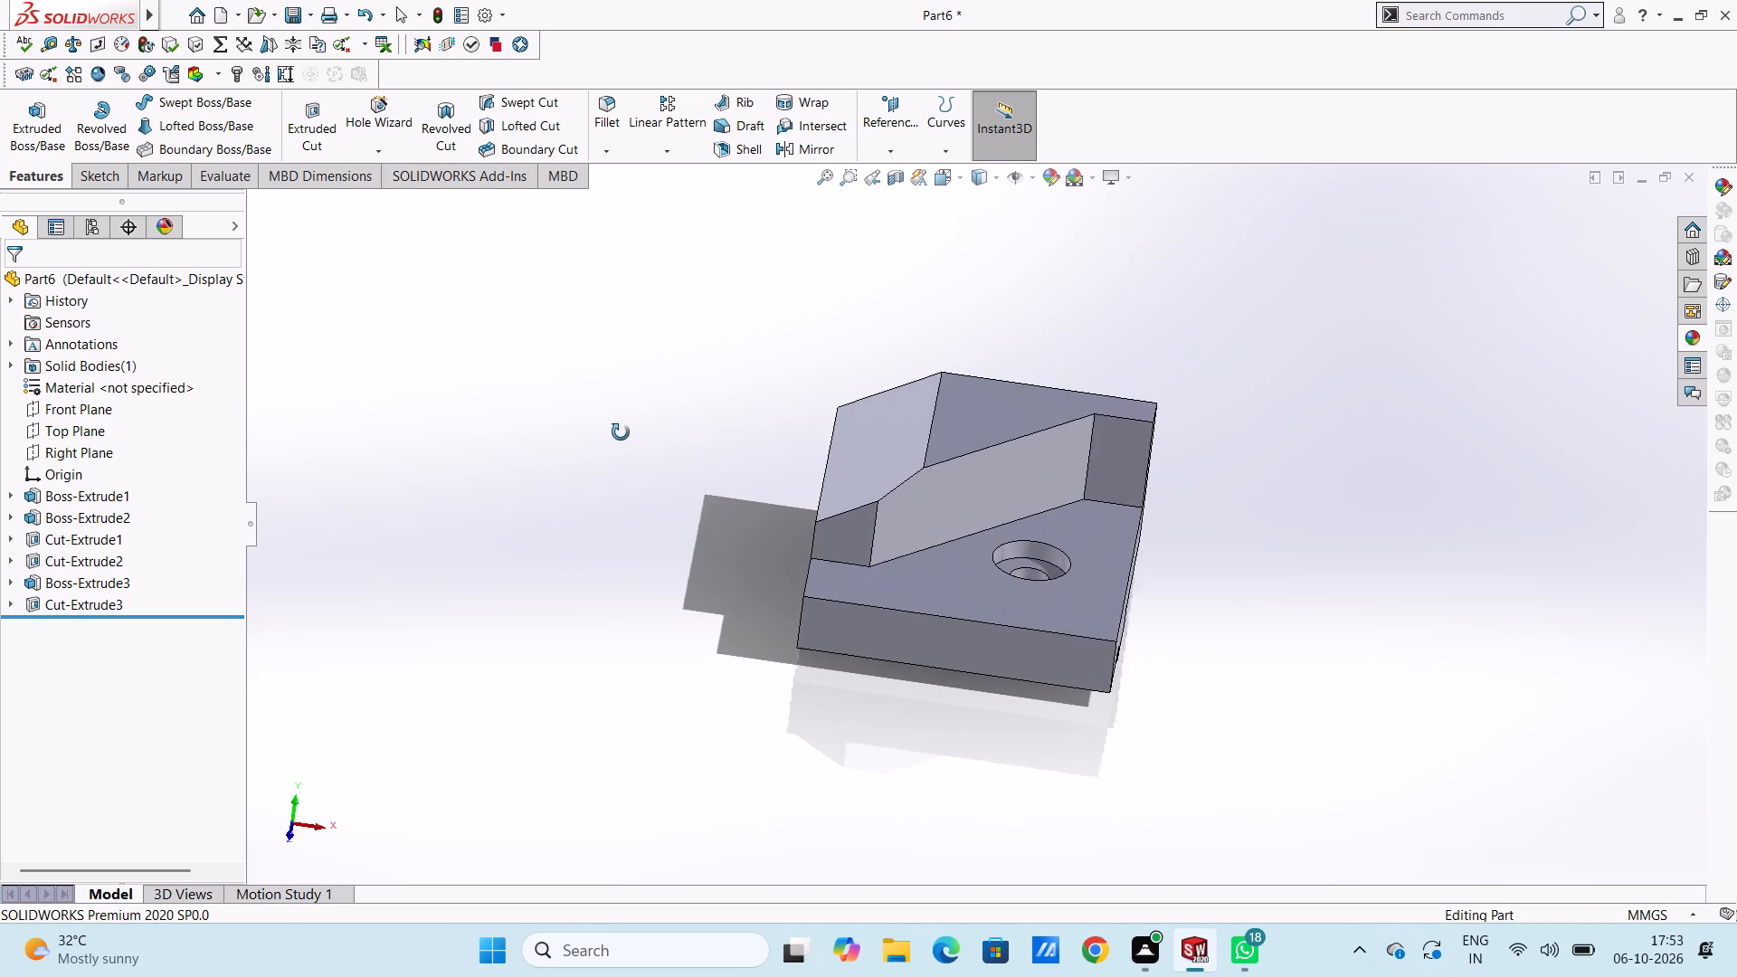
pyautogui.moveTo(621, 432); pyautogui.dragTo(613, 420, button='middle')
pyautogui.scroll(4, 628, 417)
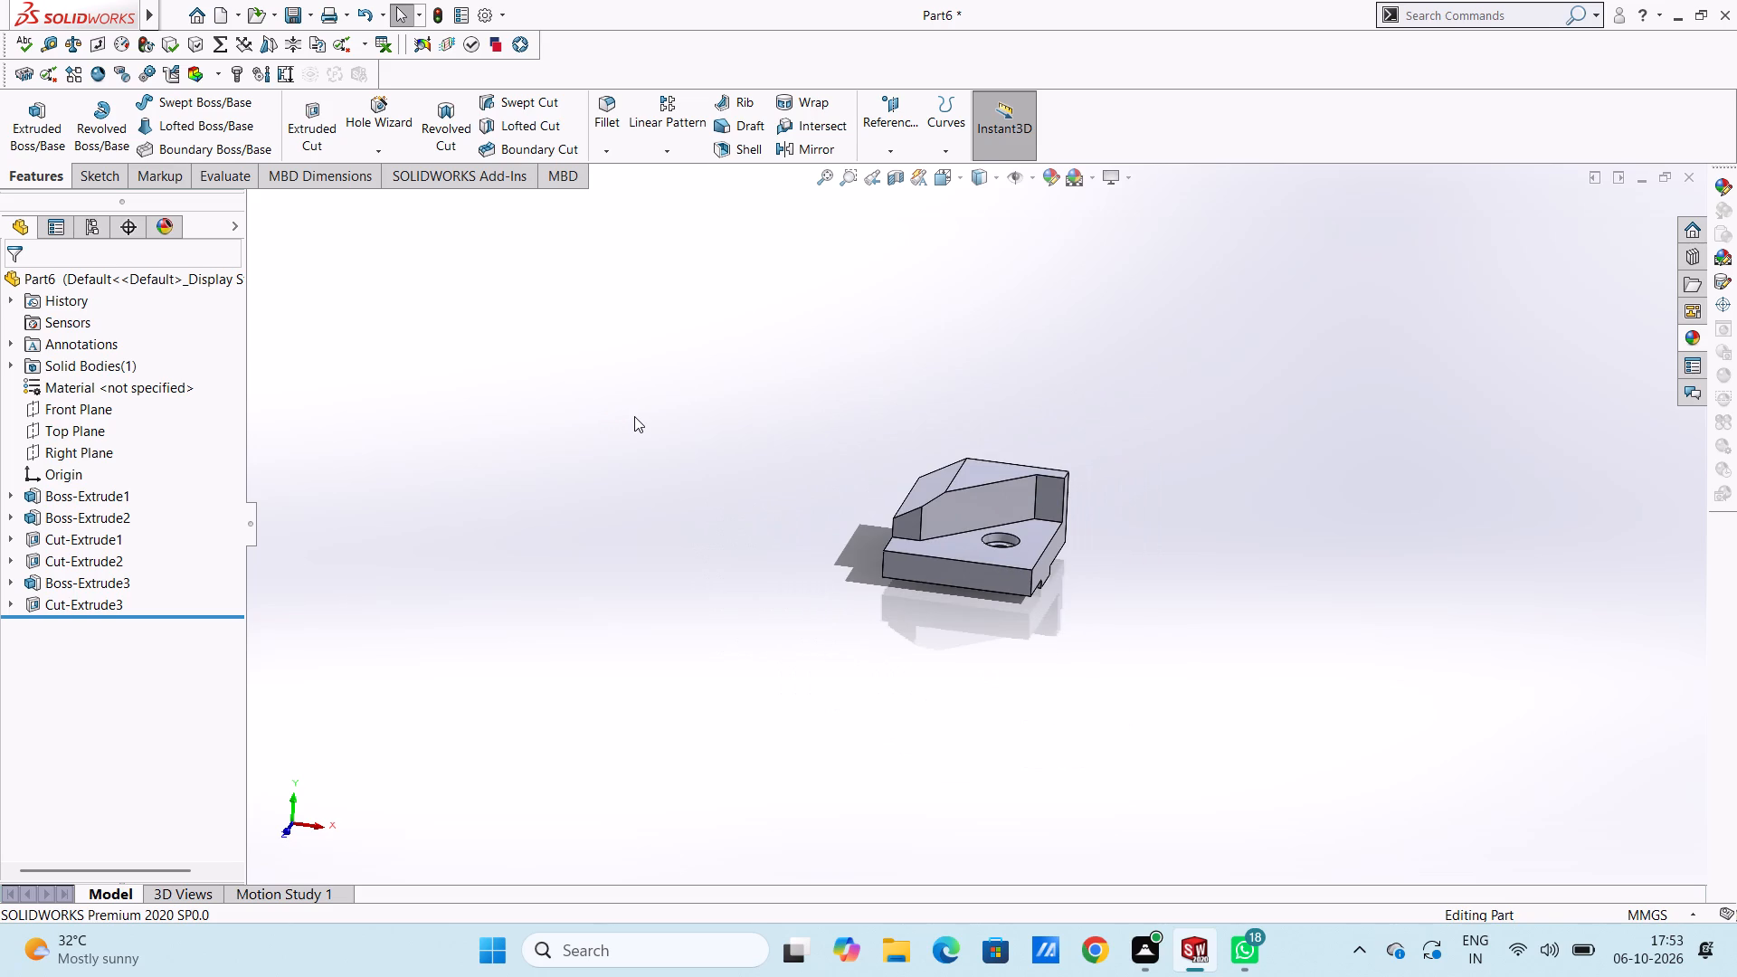
pyautogui.moveTo(634, 416); pyautogui.dragTo(641, 597, button='middle')
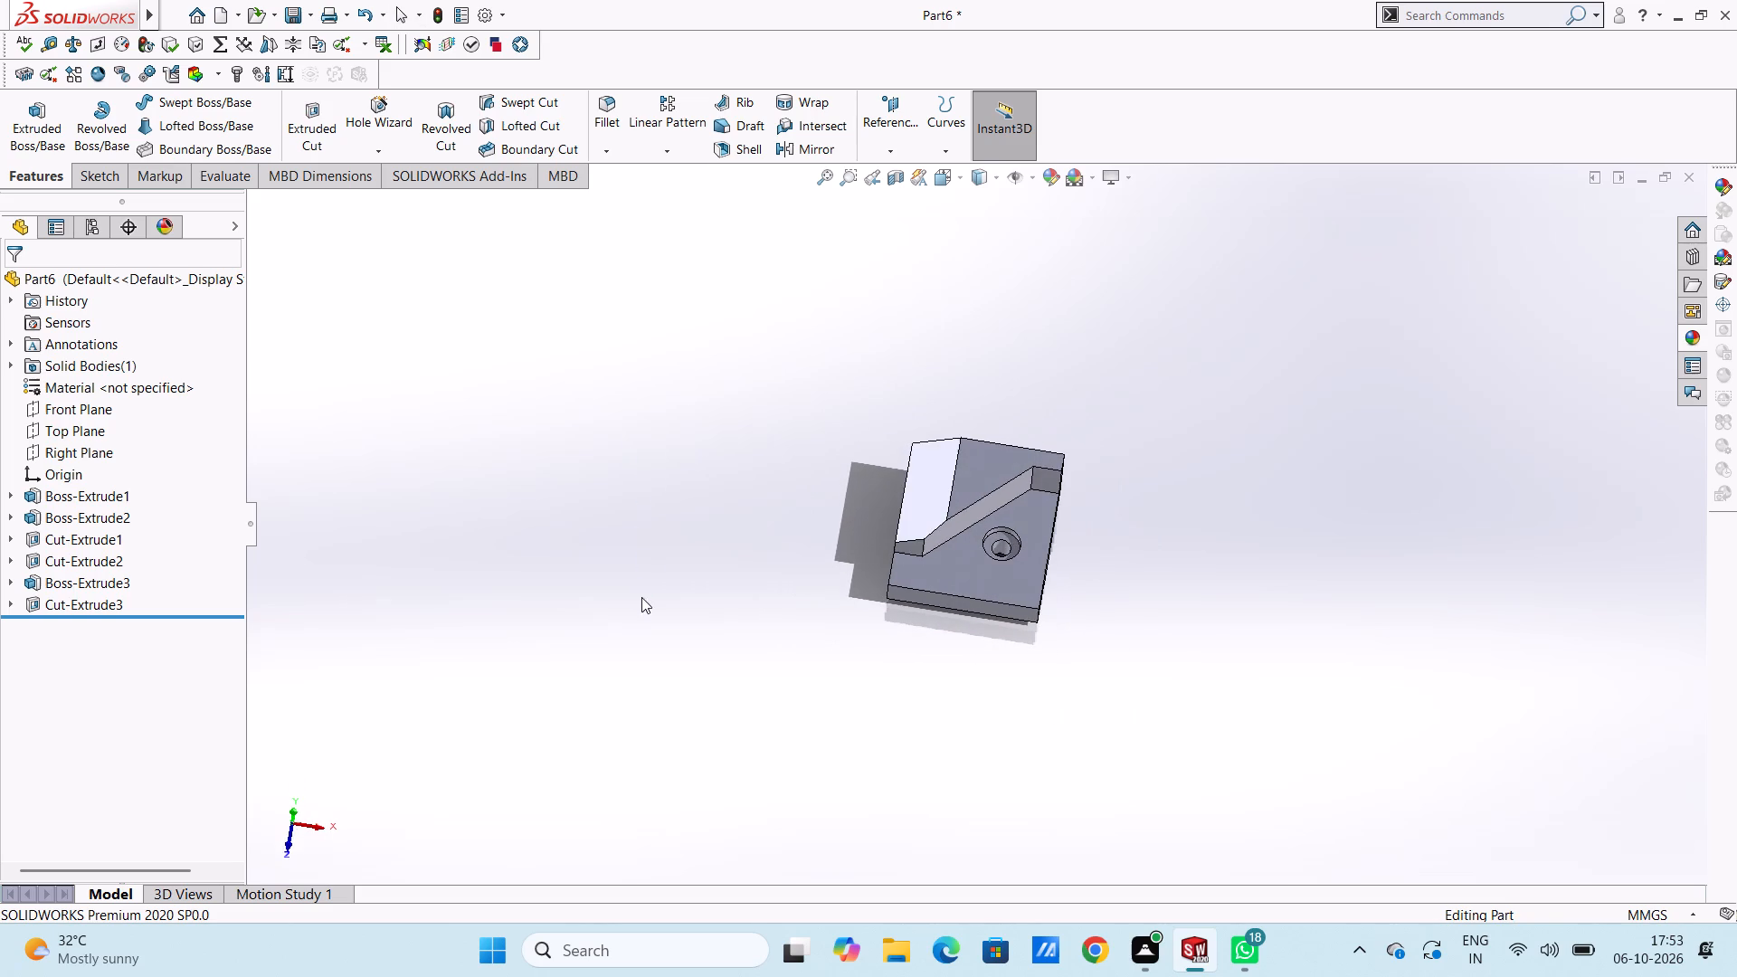
pyautogui.moveTo(641, 597); pyautogui.dragTo(641, 596, button='middle')
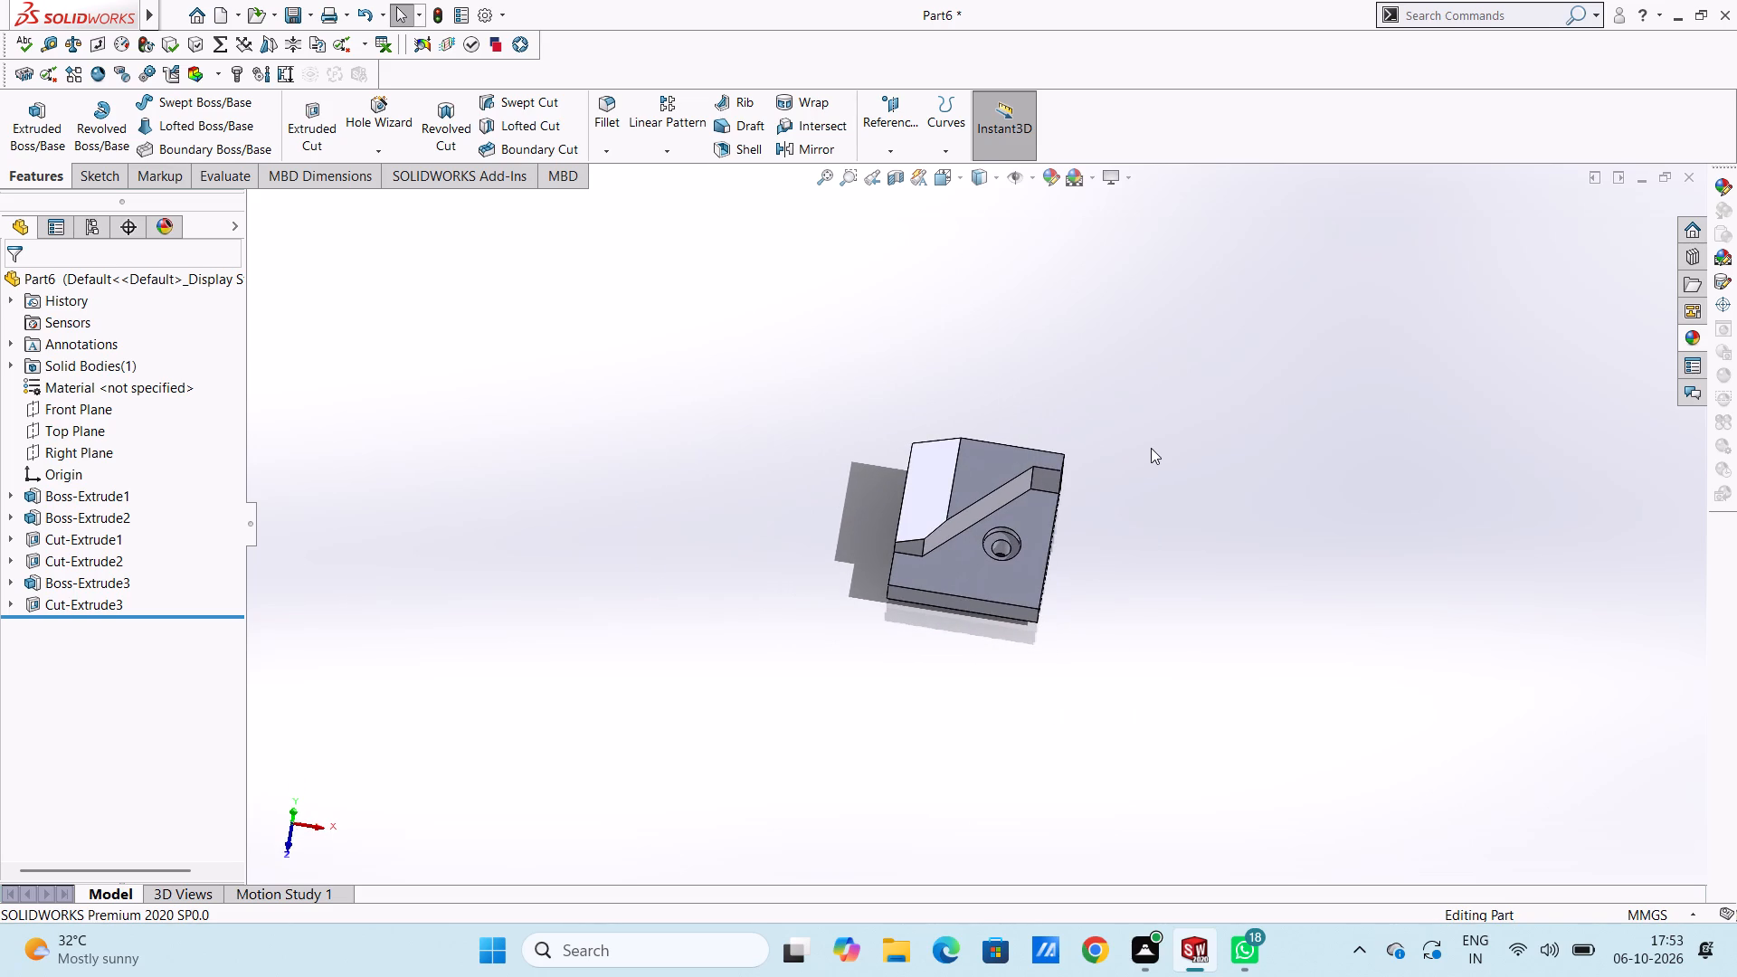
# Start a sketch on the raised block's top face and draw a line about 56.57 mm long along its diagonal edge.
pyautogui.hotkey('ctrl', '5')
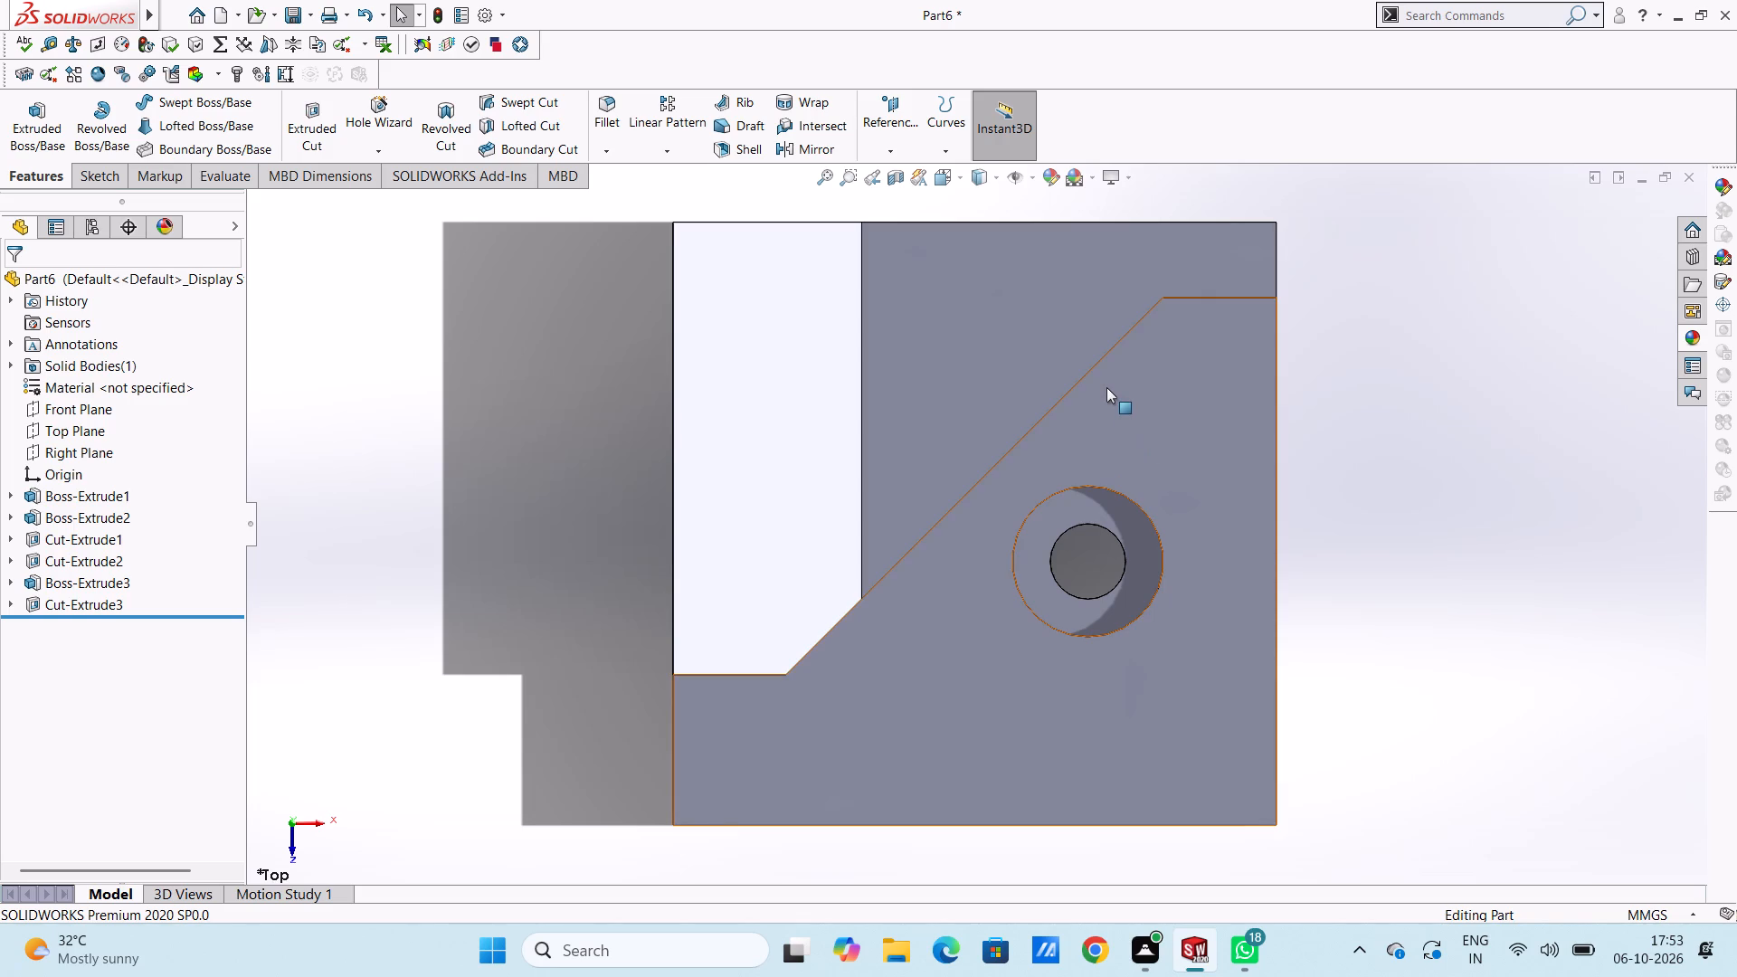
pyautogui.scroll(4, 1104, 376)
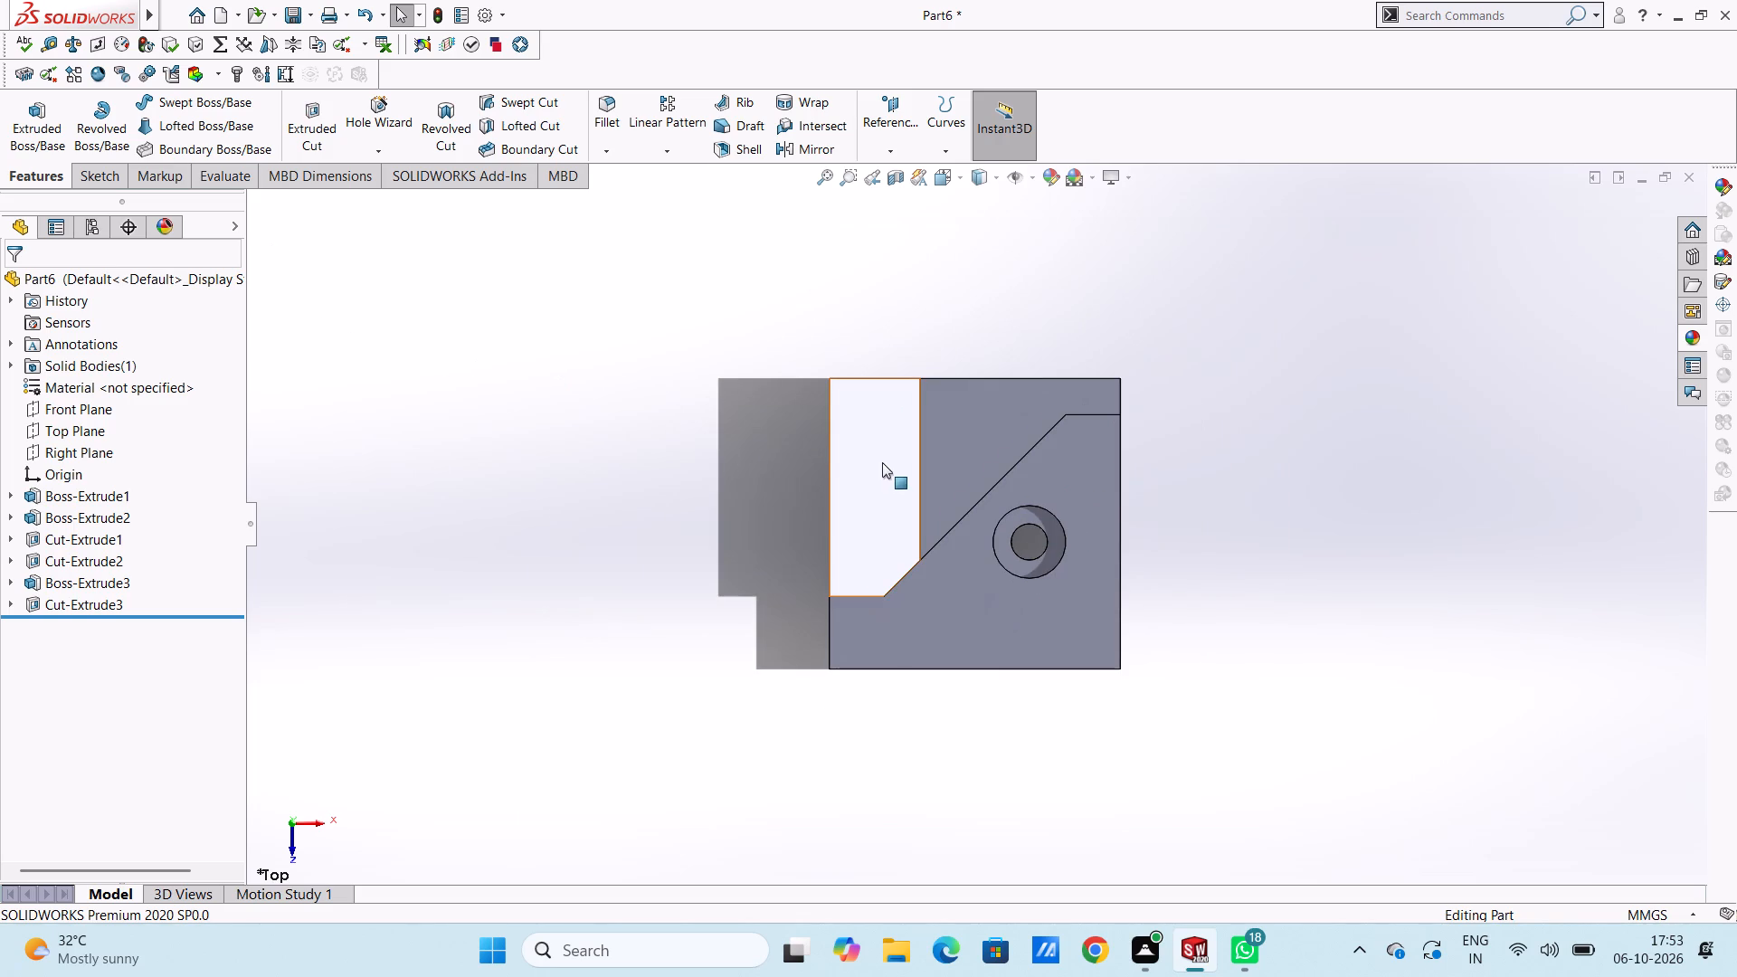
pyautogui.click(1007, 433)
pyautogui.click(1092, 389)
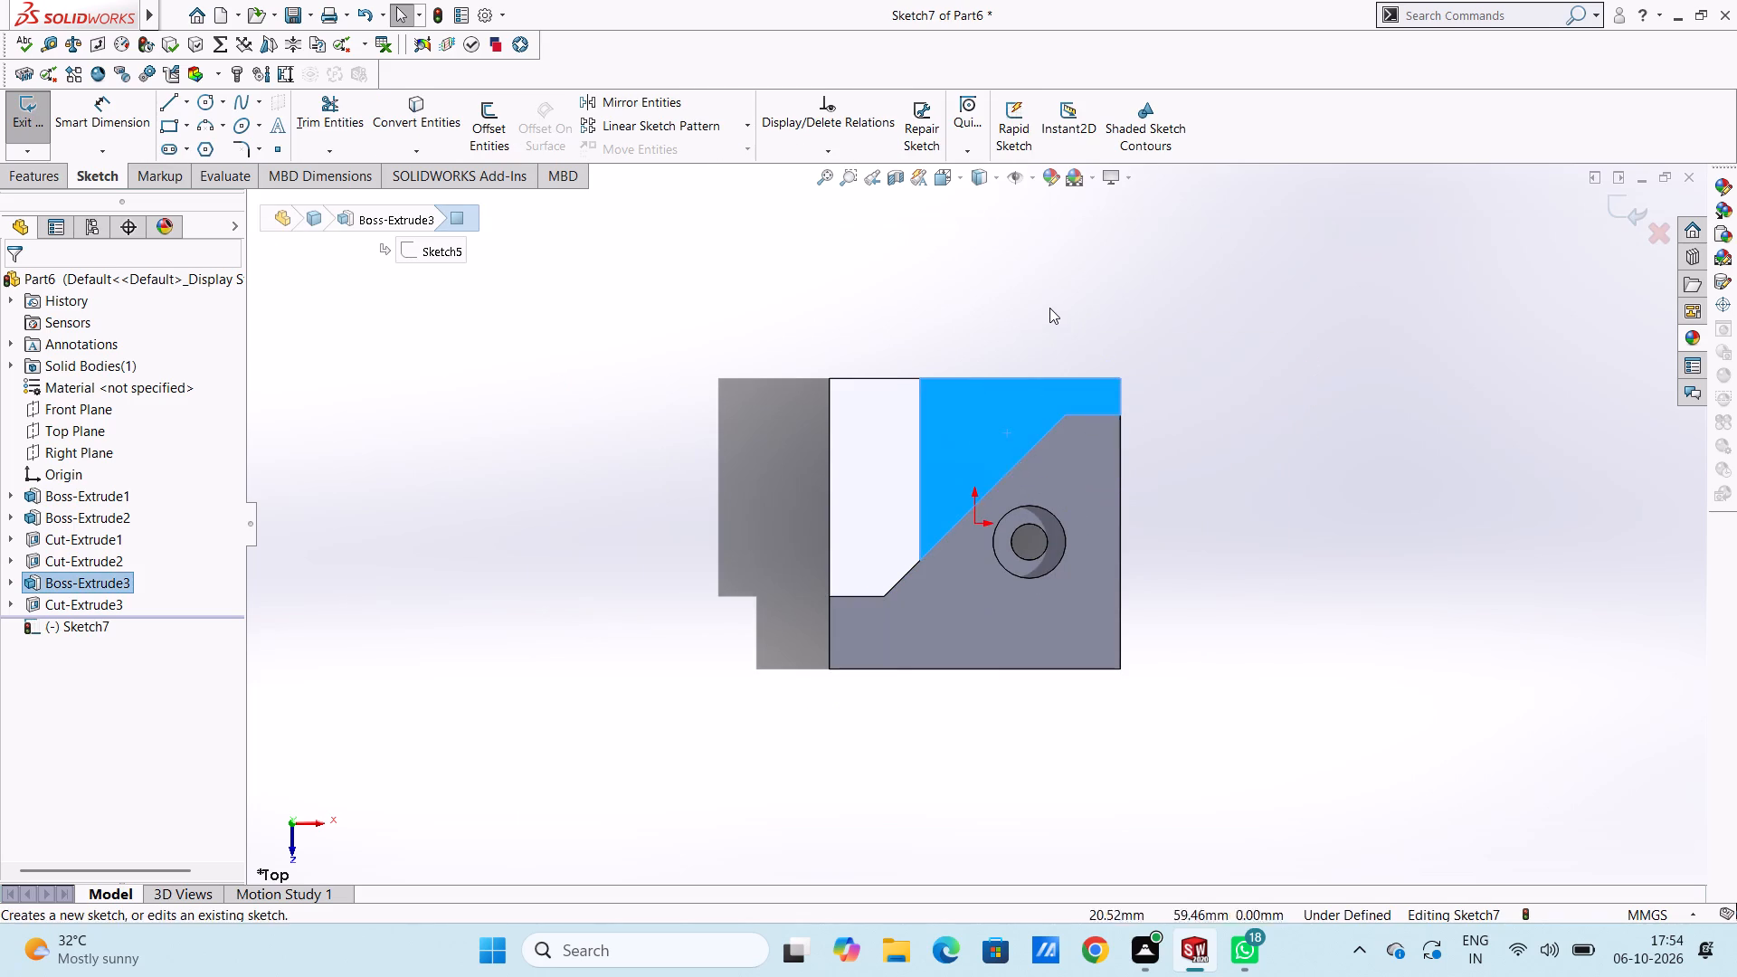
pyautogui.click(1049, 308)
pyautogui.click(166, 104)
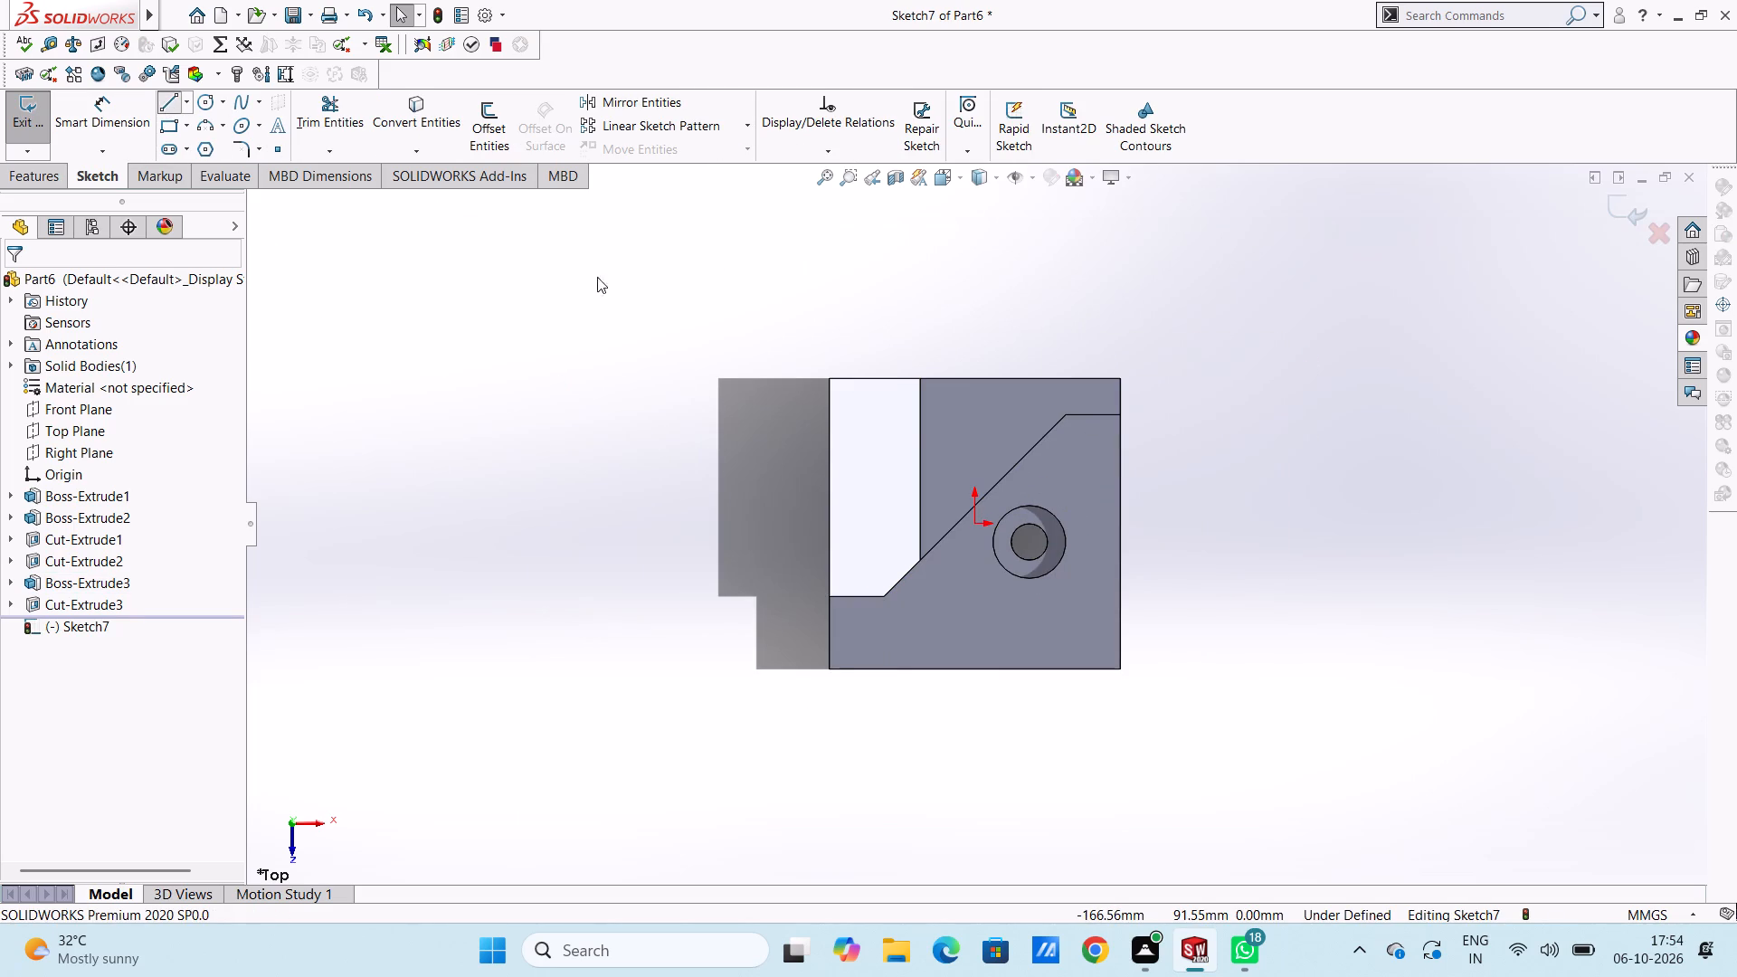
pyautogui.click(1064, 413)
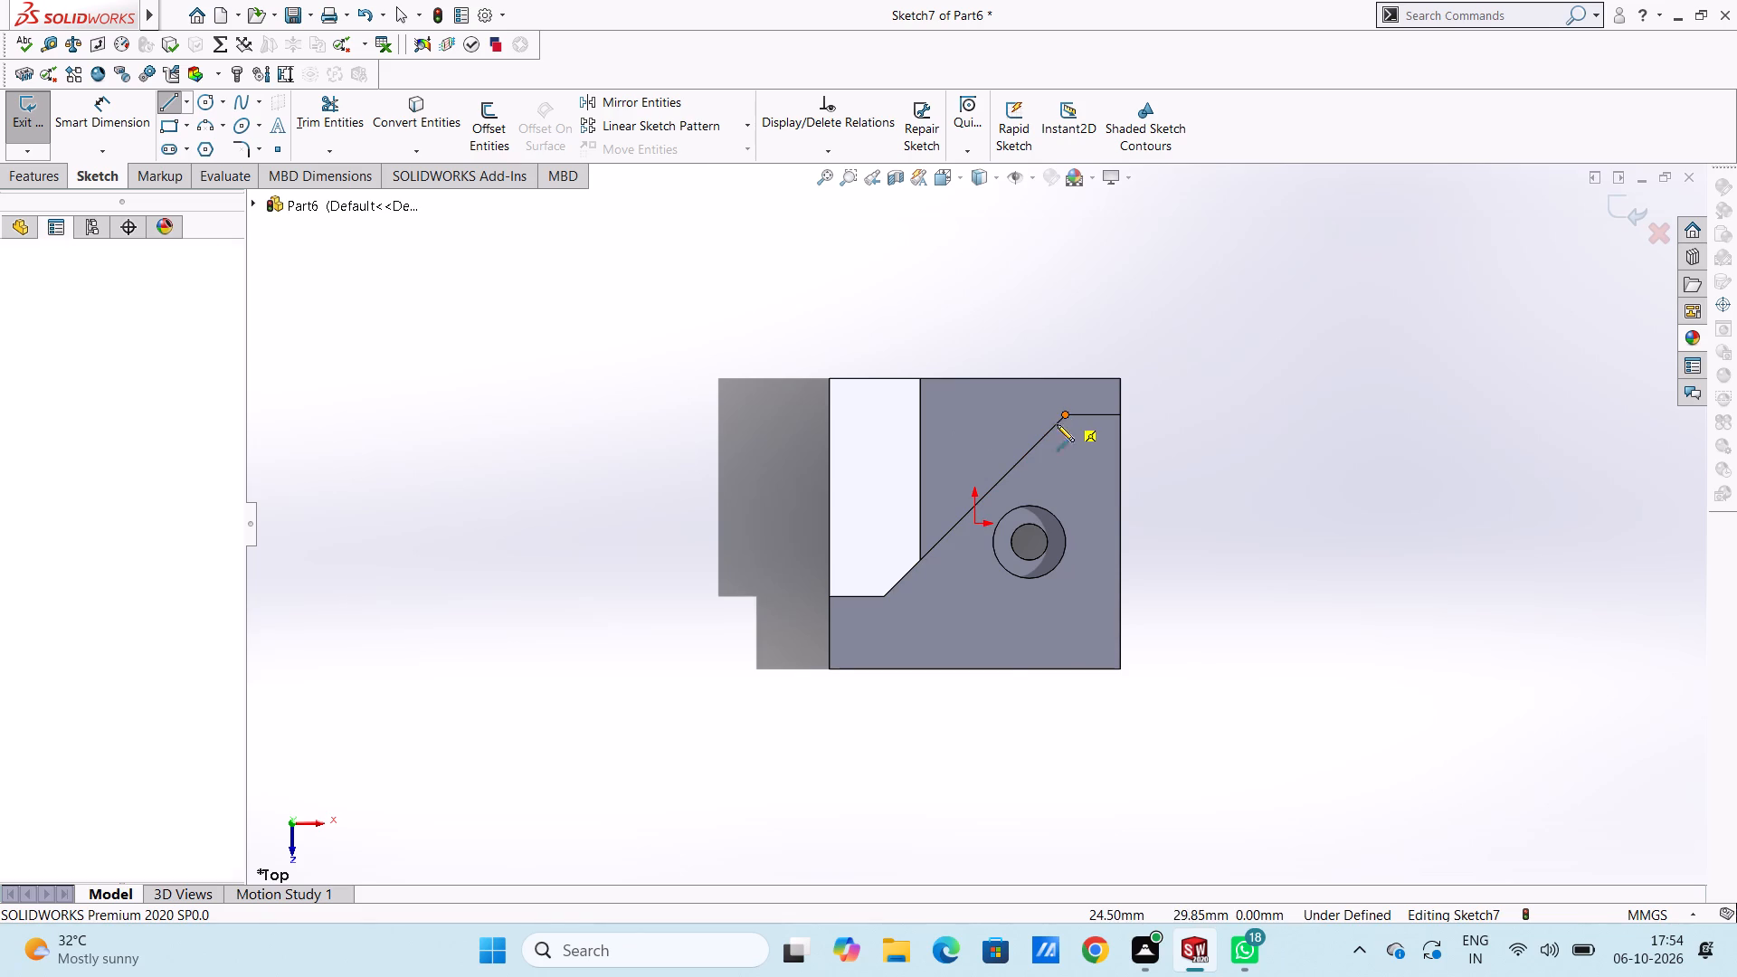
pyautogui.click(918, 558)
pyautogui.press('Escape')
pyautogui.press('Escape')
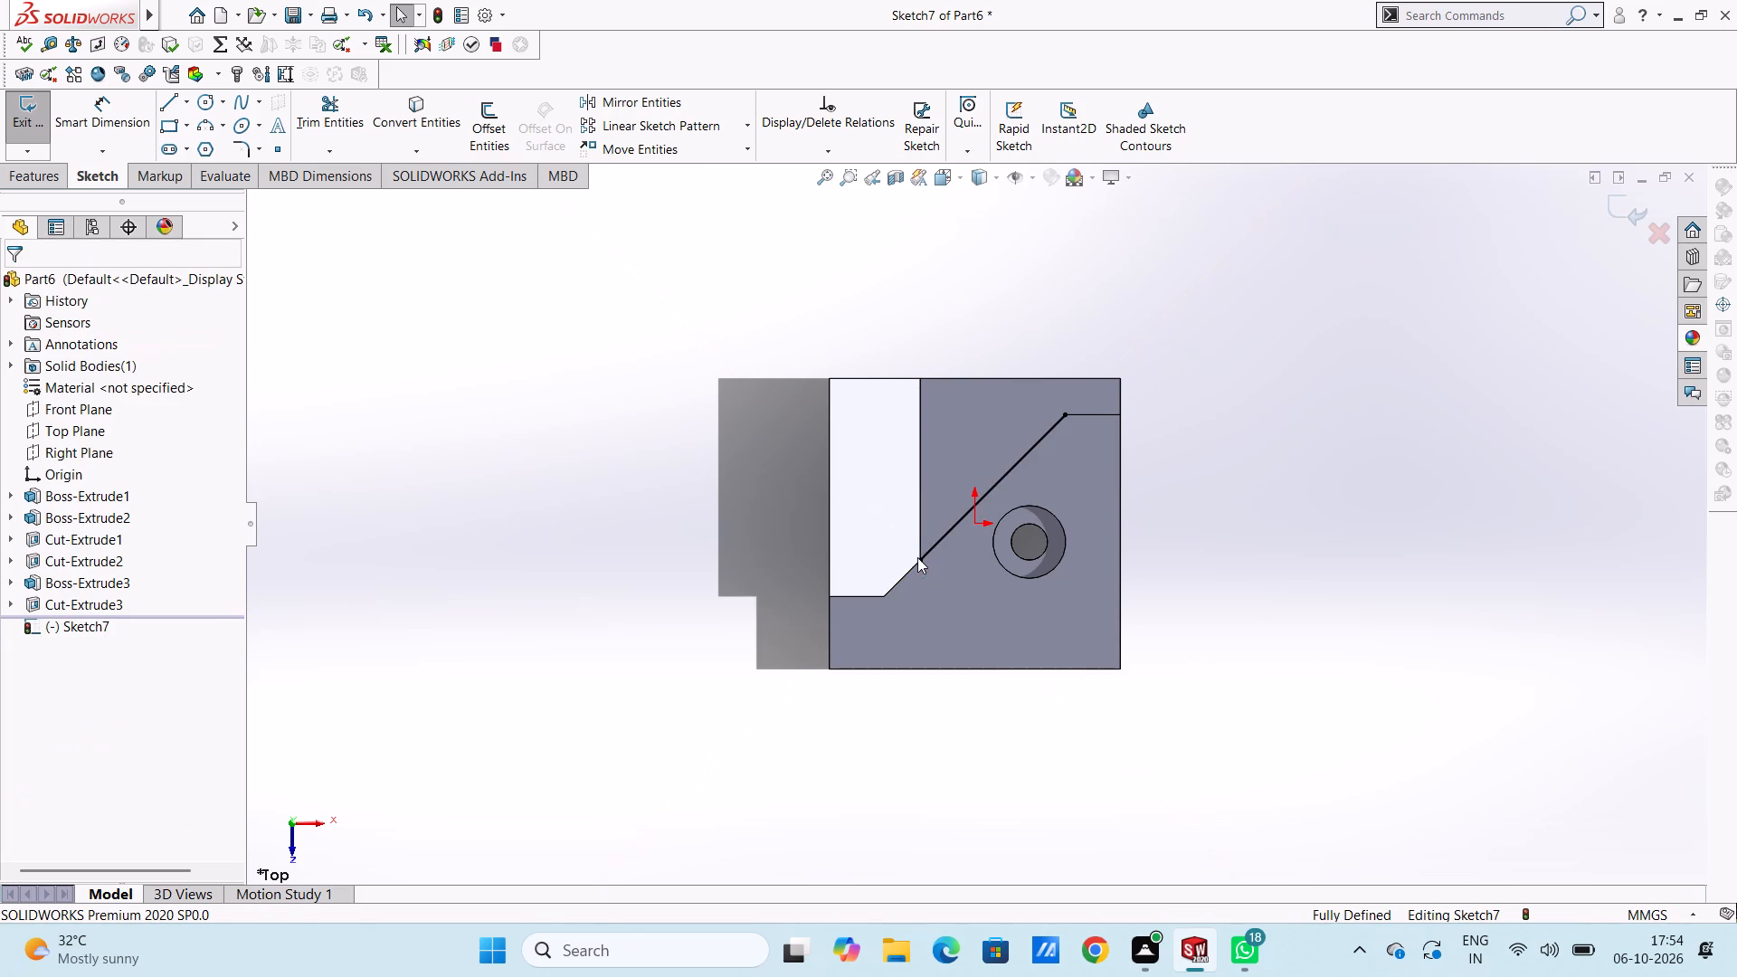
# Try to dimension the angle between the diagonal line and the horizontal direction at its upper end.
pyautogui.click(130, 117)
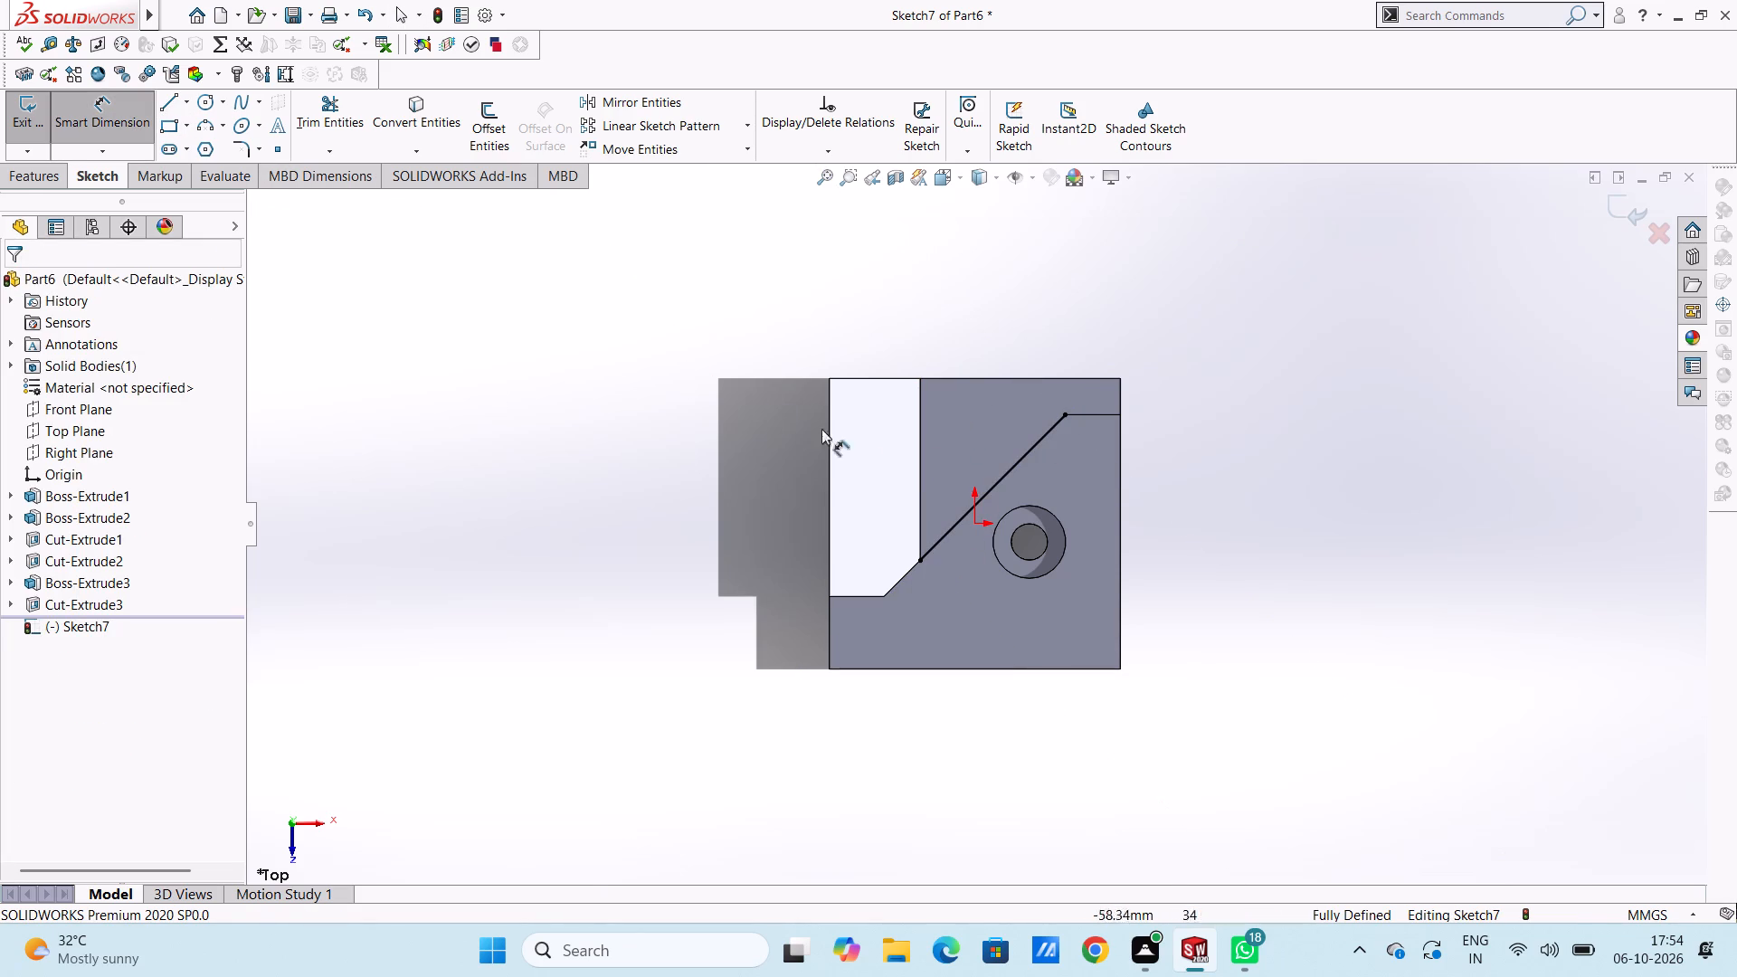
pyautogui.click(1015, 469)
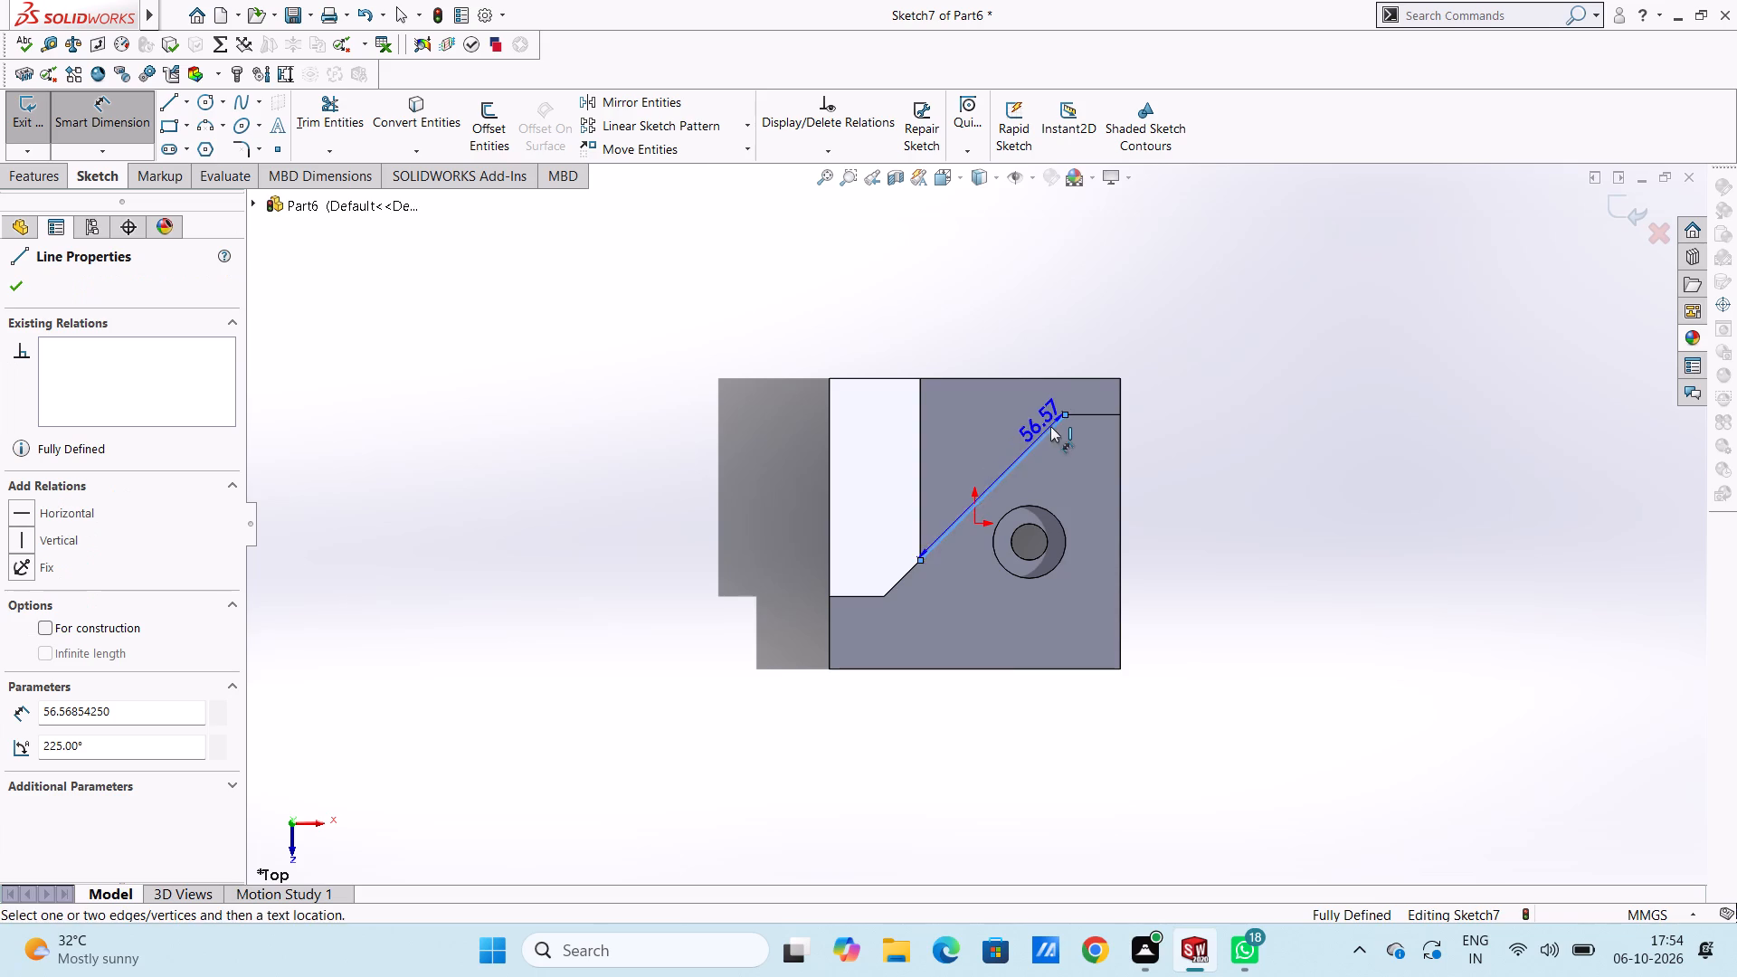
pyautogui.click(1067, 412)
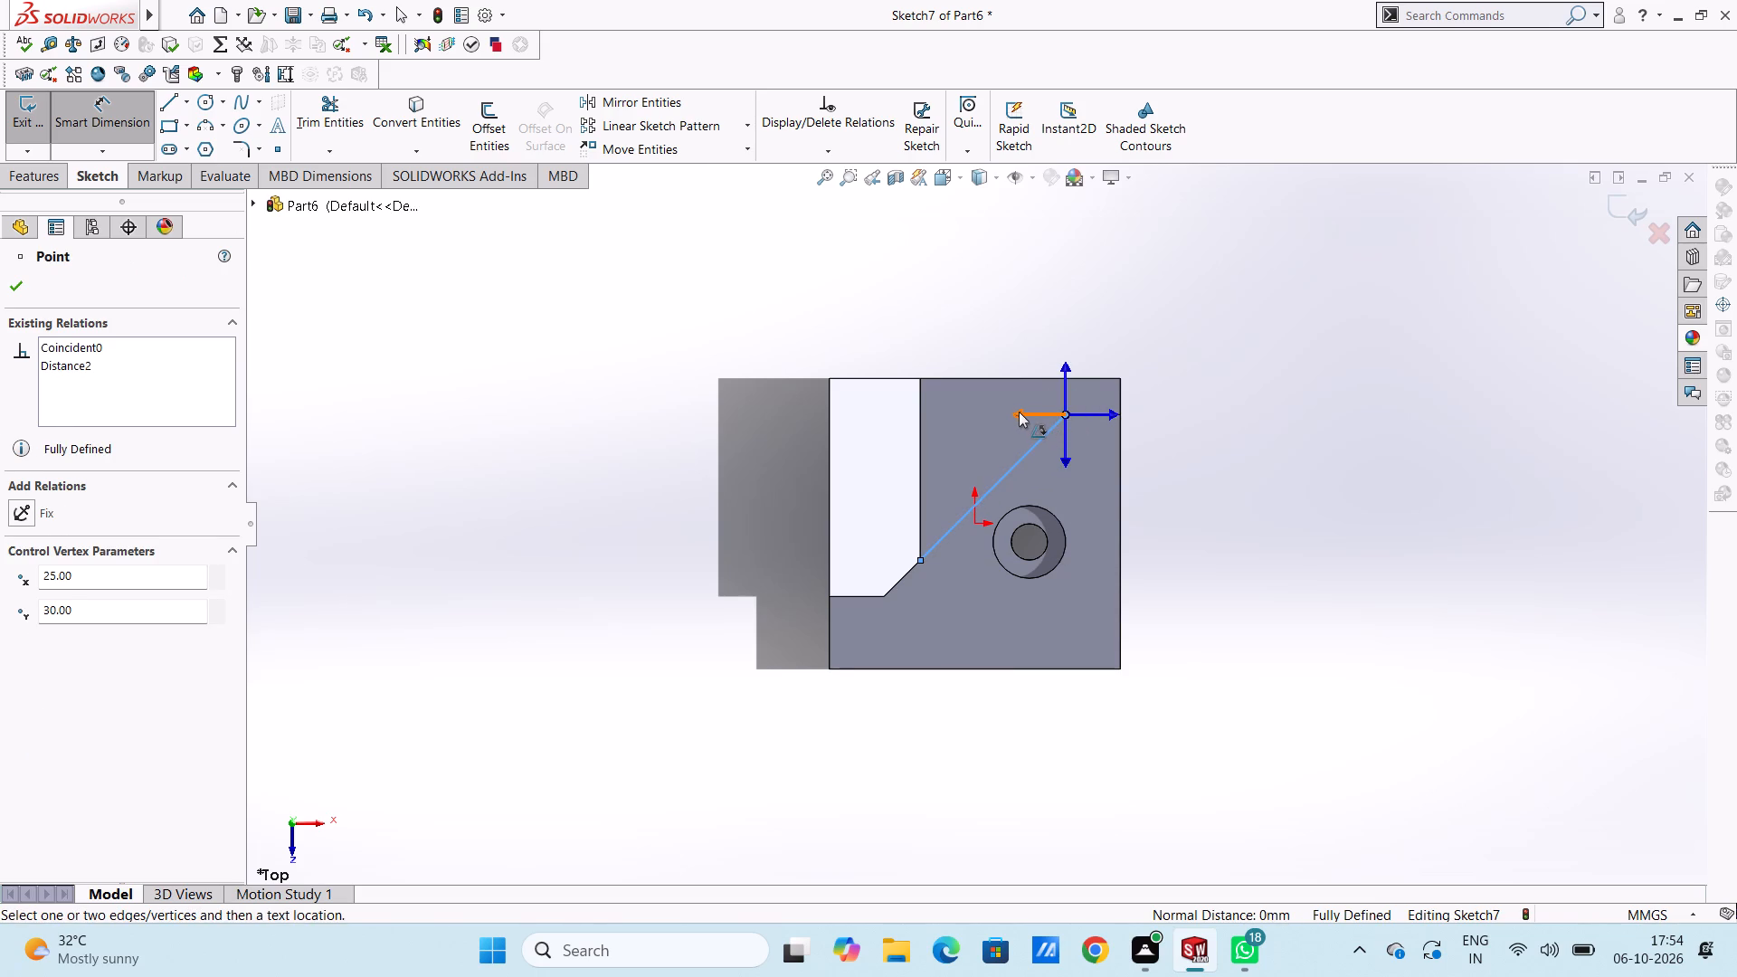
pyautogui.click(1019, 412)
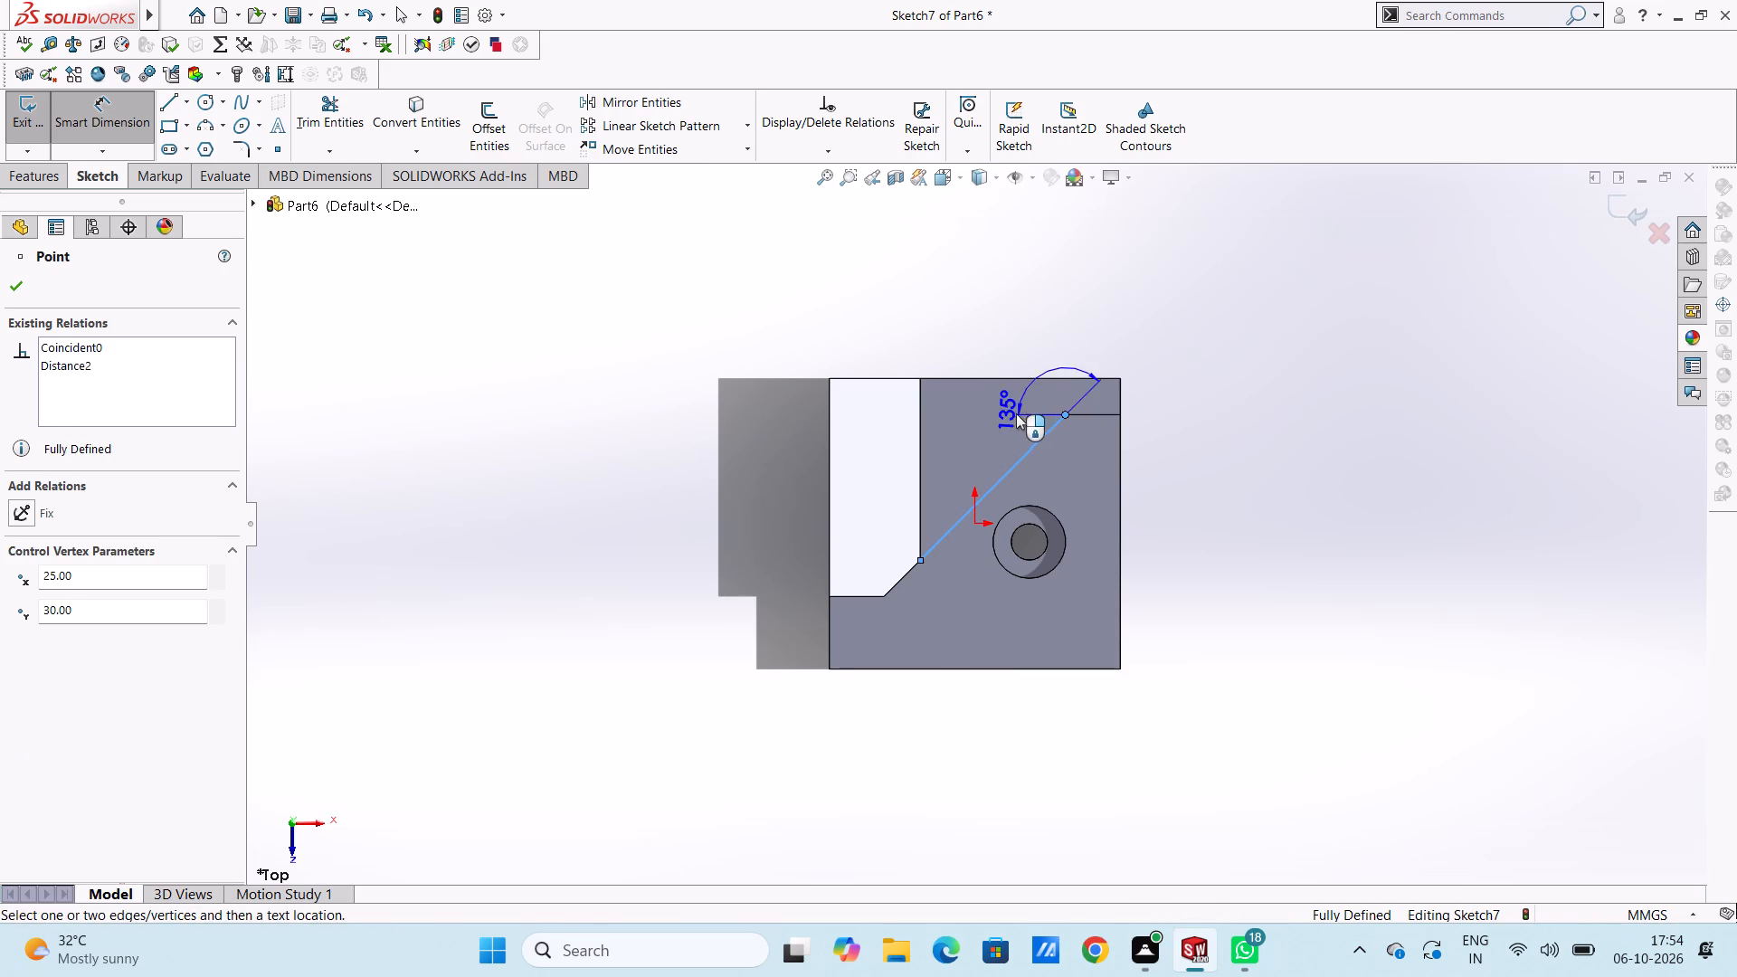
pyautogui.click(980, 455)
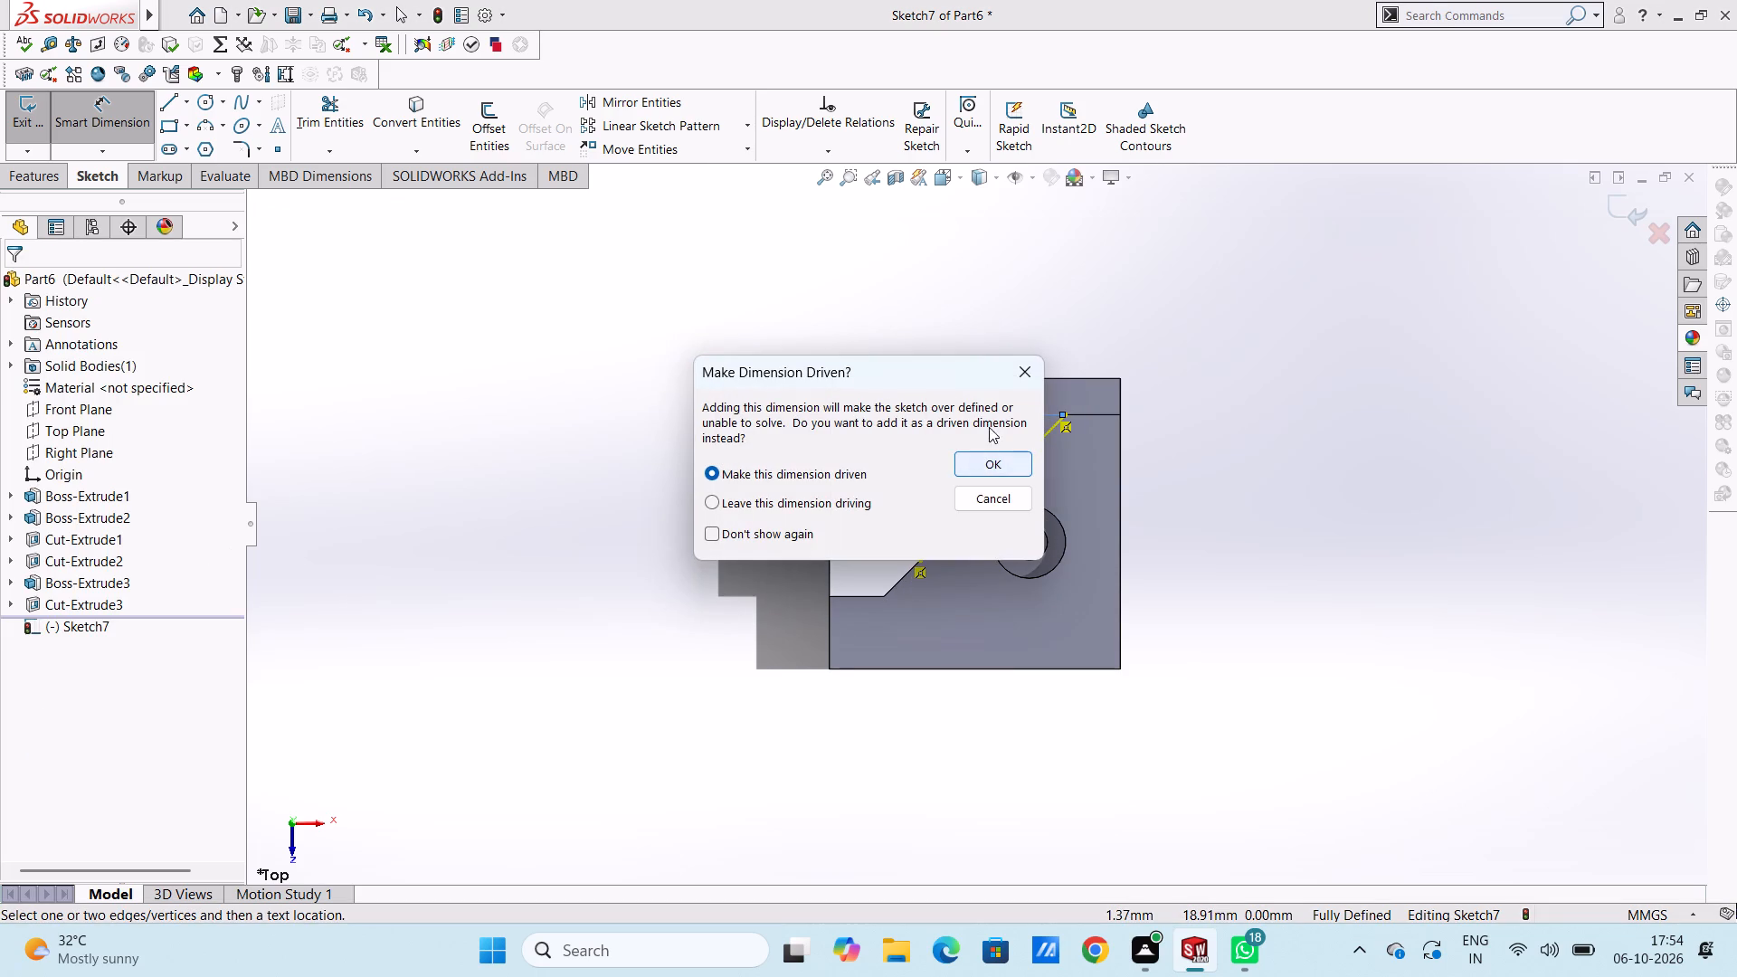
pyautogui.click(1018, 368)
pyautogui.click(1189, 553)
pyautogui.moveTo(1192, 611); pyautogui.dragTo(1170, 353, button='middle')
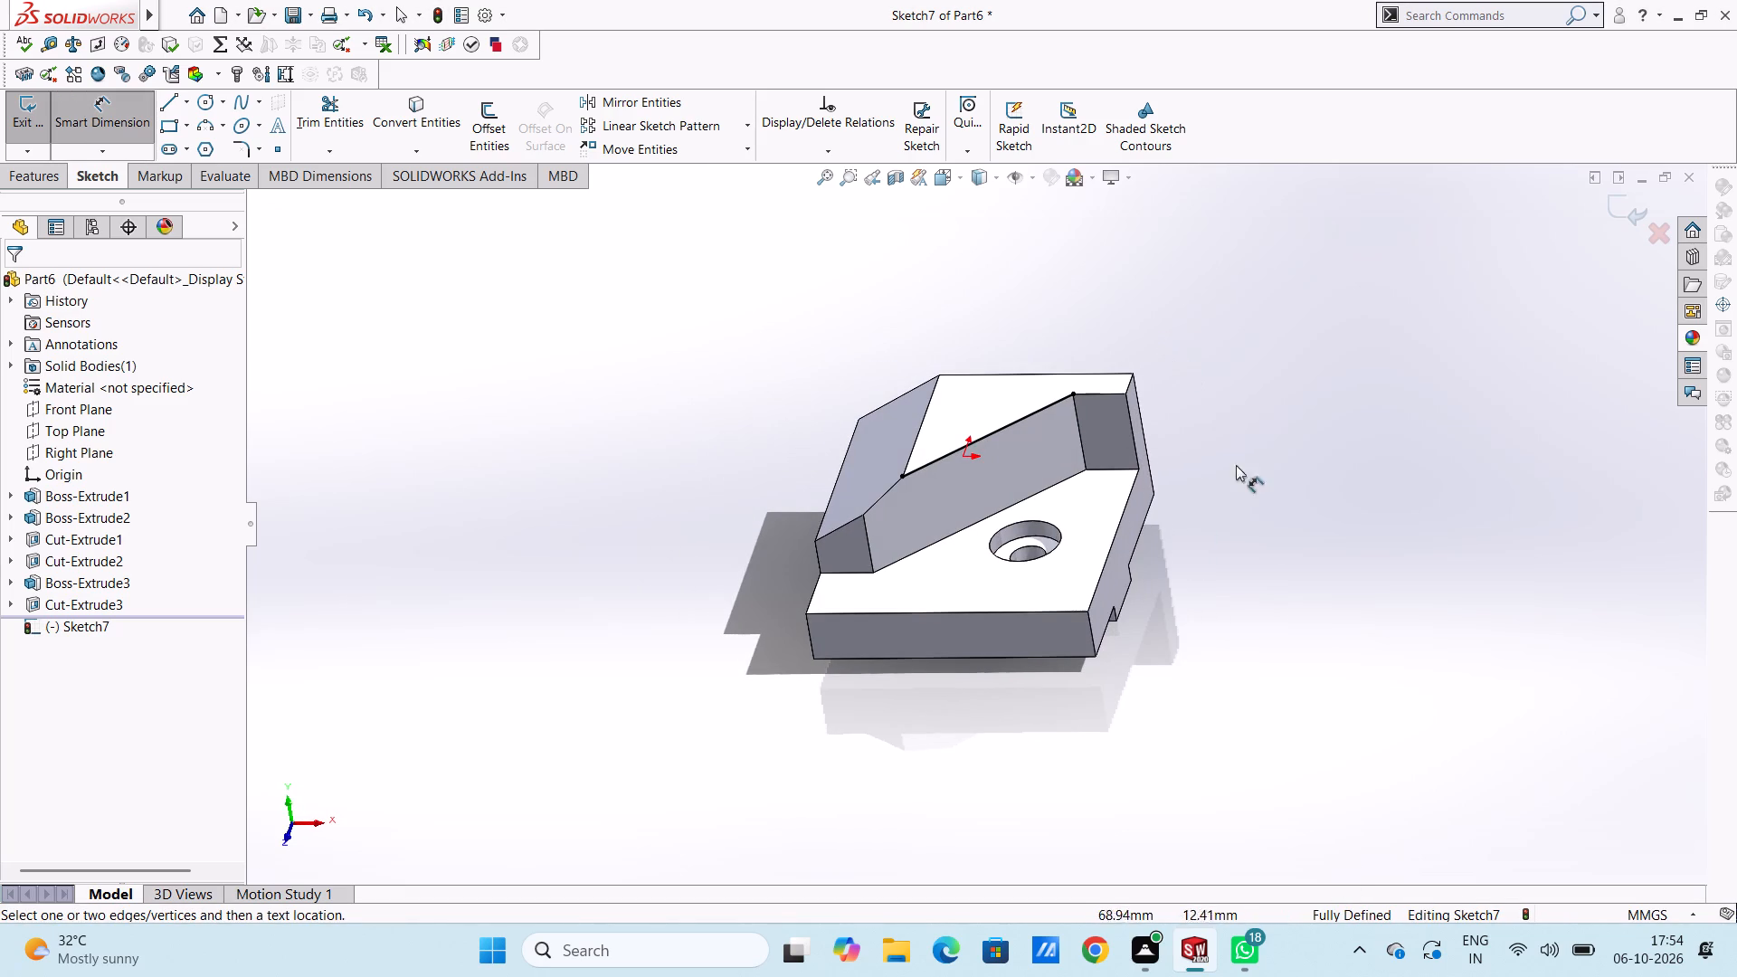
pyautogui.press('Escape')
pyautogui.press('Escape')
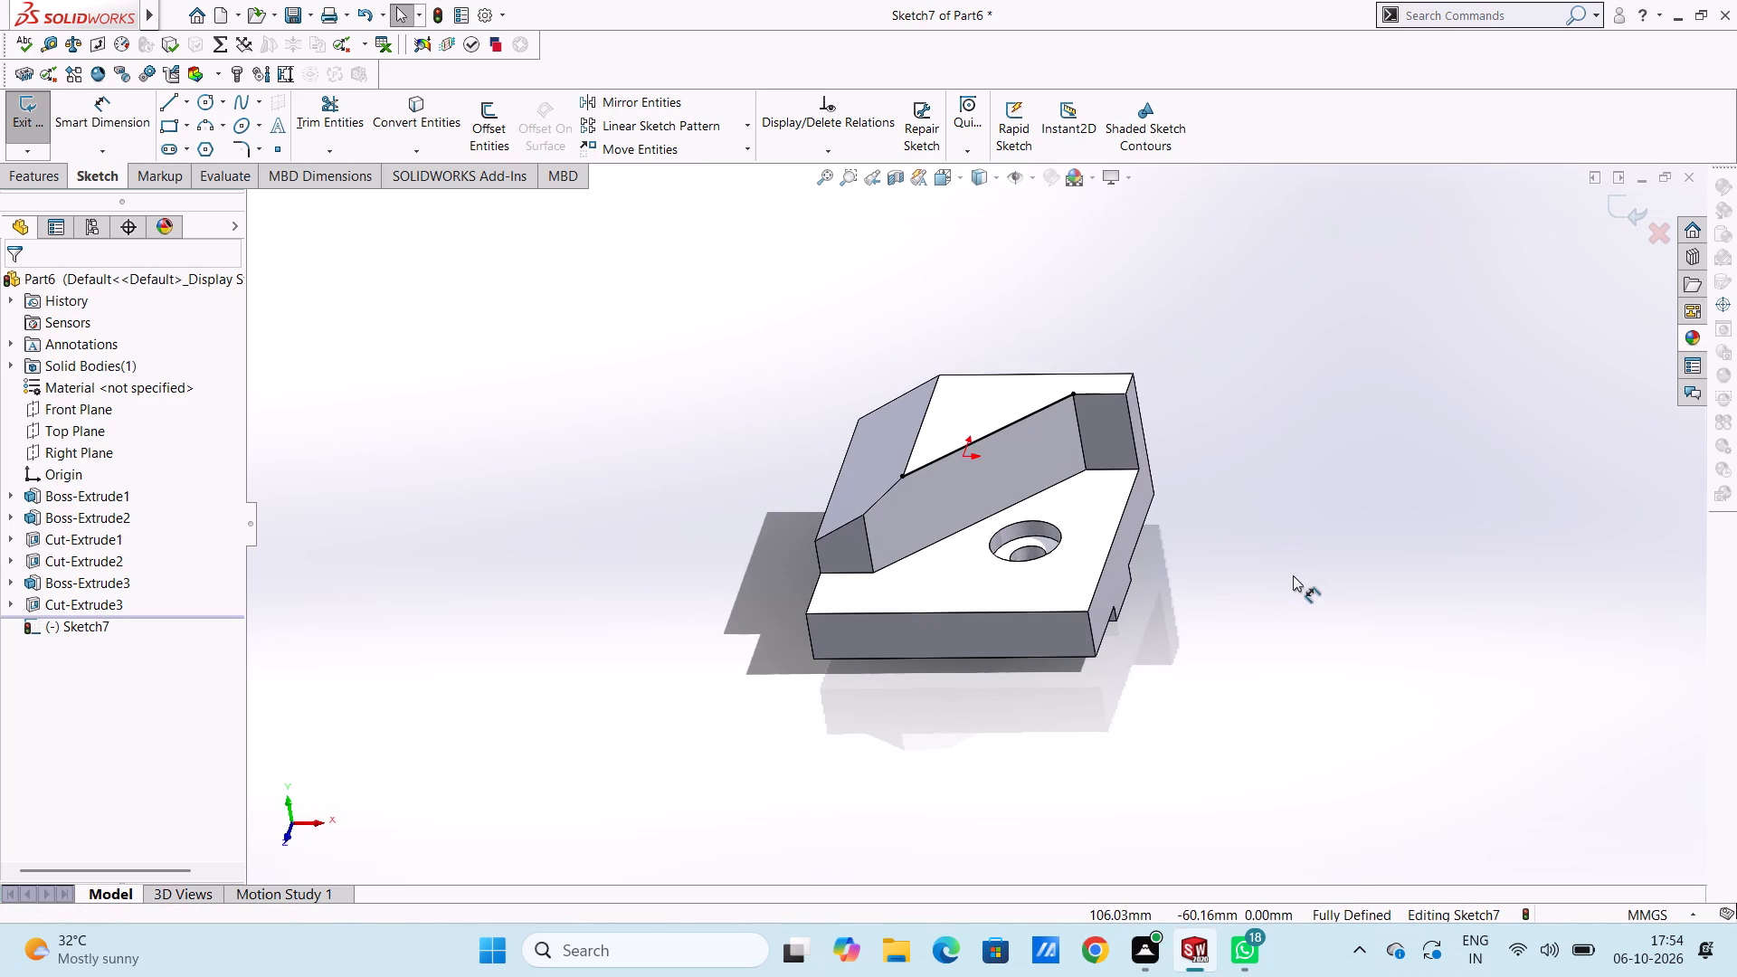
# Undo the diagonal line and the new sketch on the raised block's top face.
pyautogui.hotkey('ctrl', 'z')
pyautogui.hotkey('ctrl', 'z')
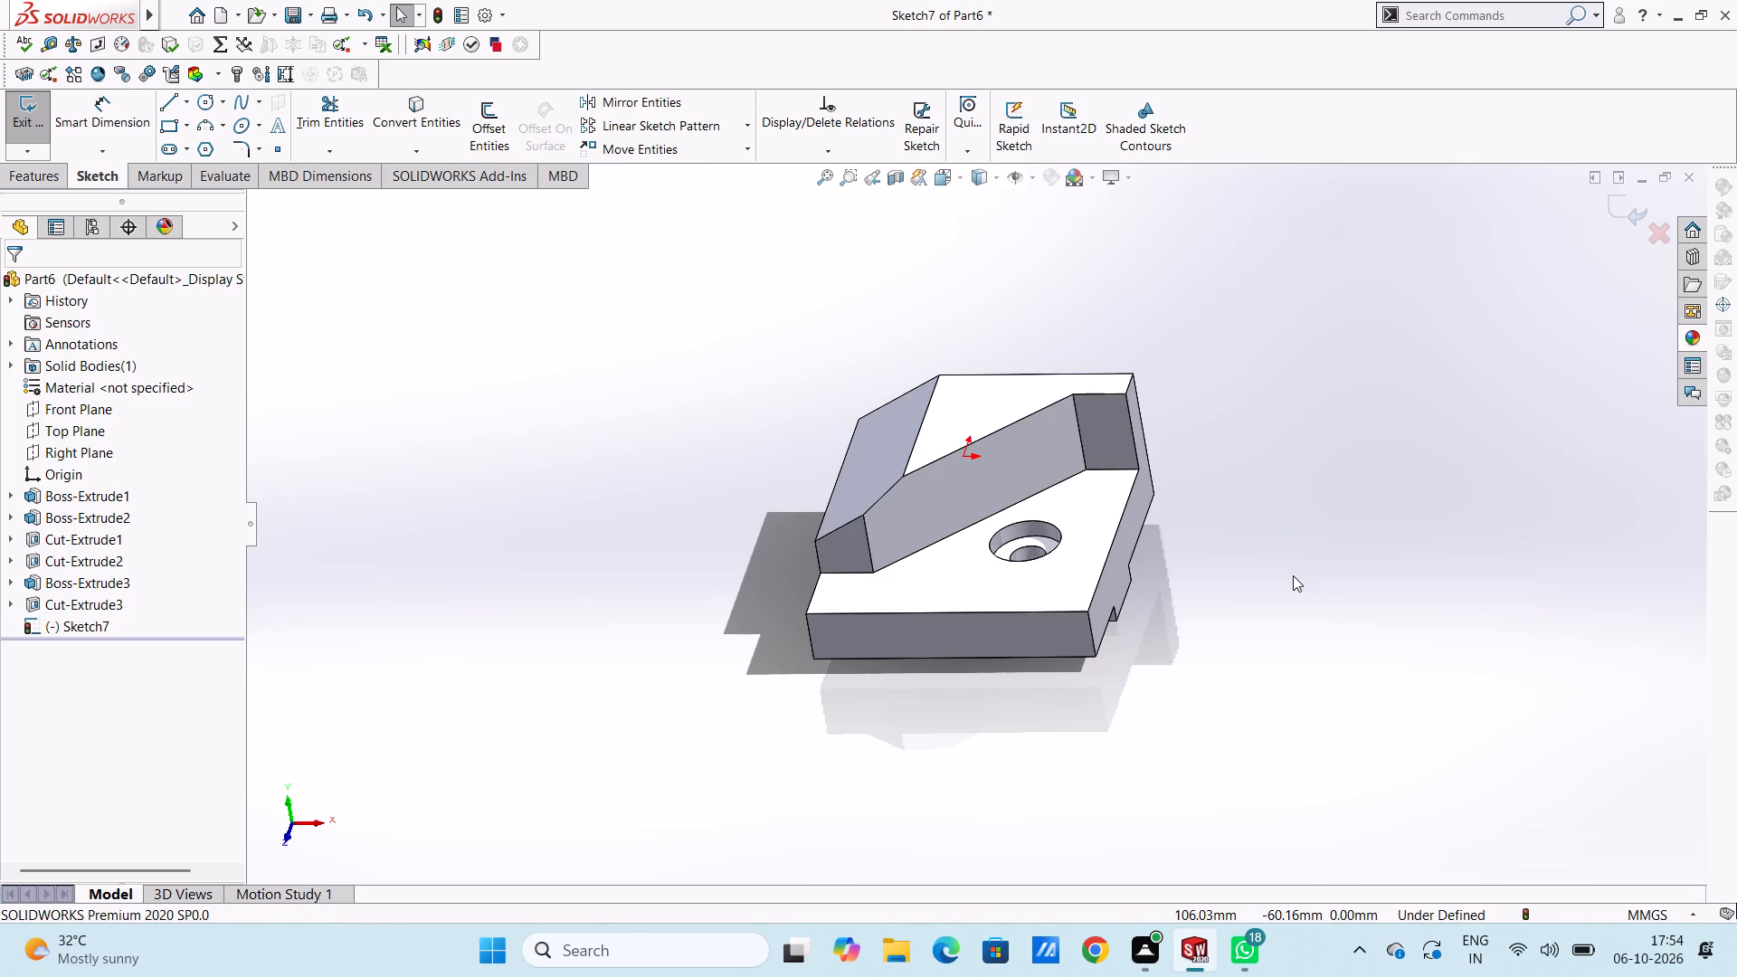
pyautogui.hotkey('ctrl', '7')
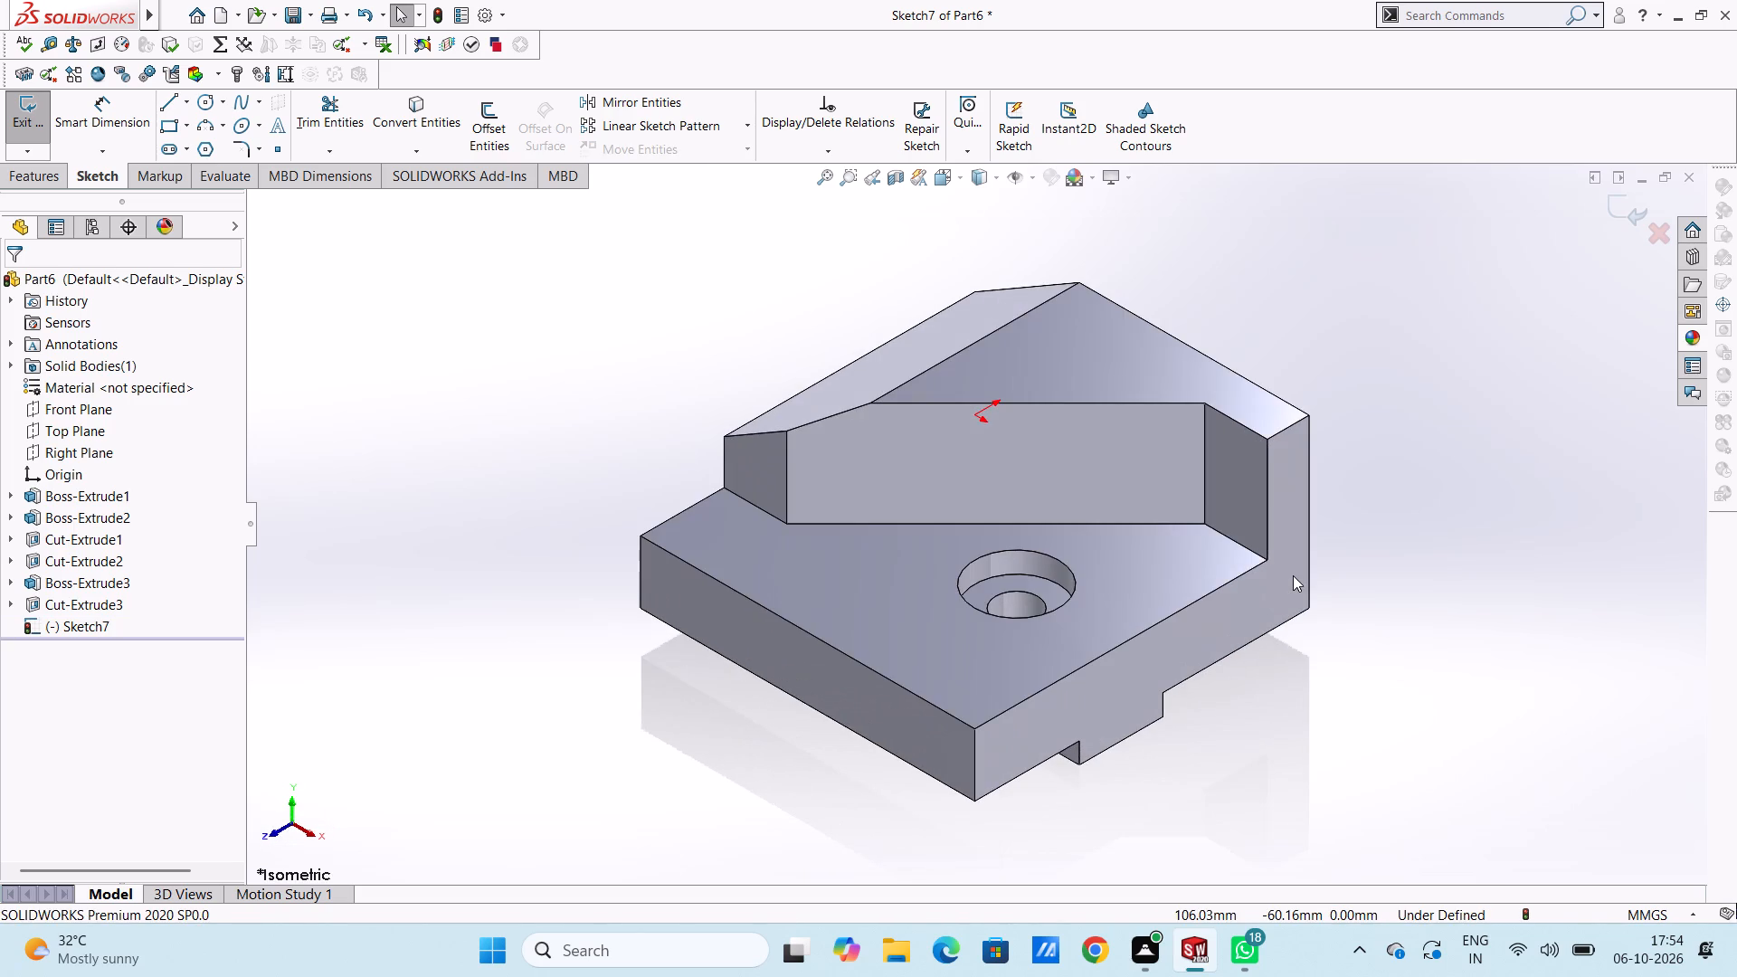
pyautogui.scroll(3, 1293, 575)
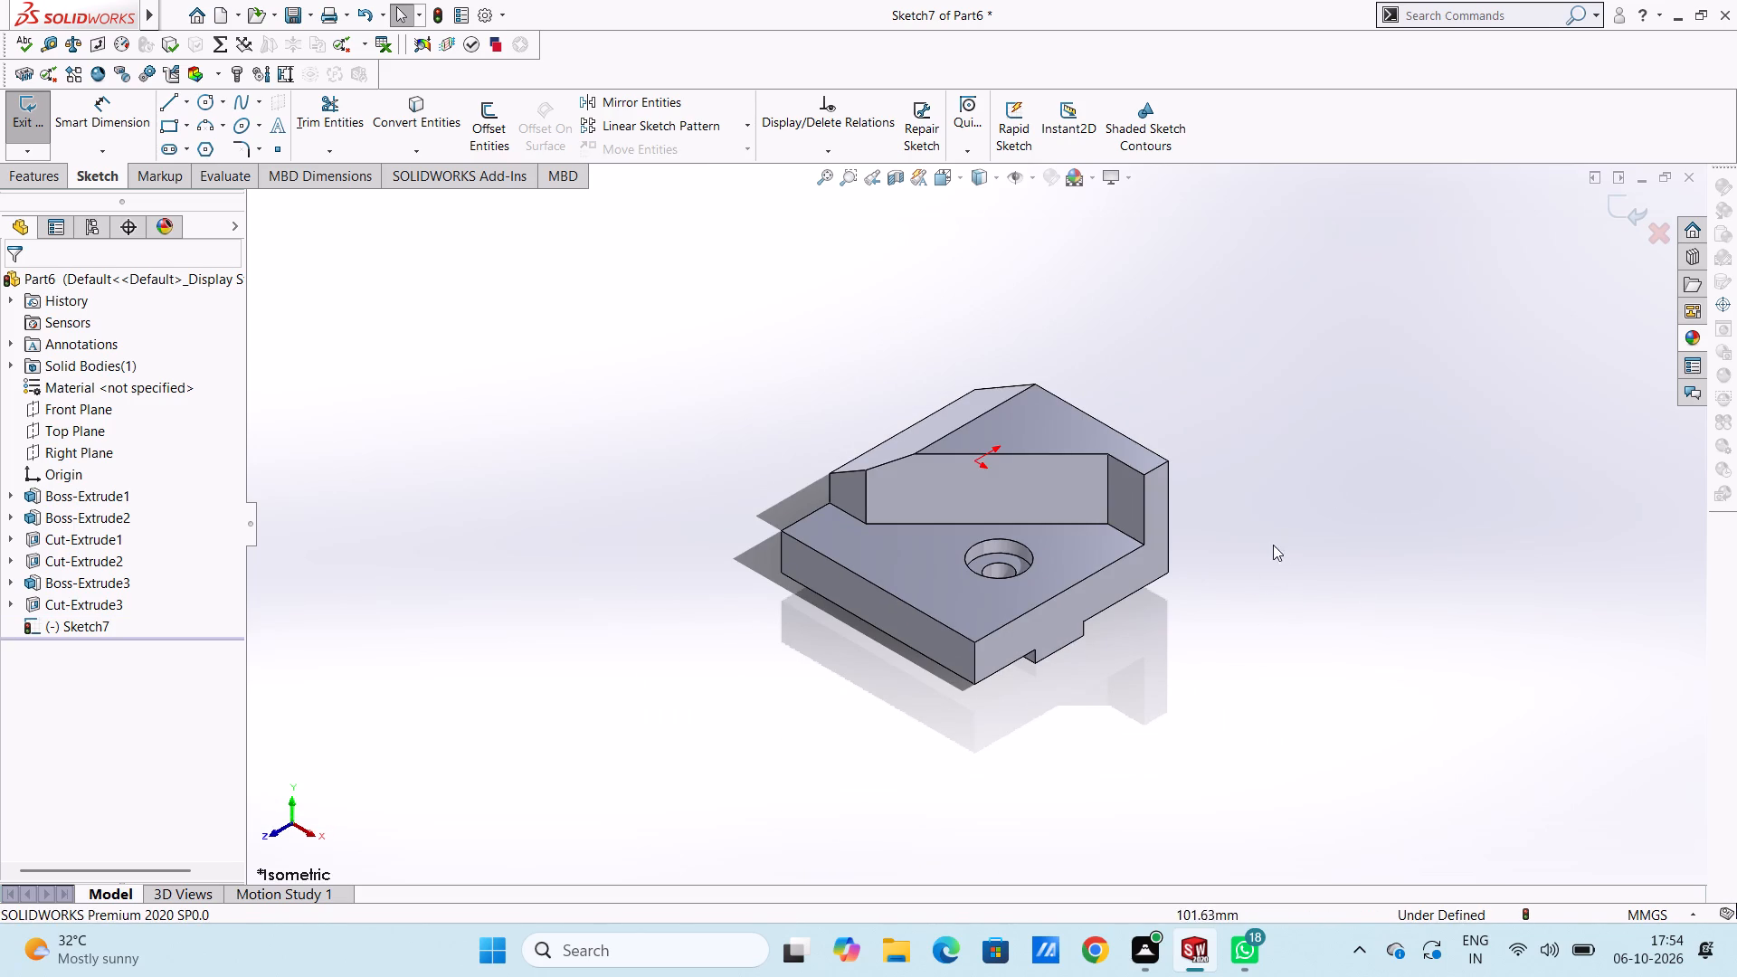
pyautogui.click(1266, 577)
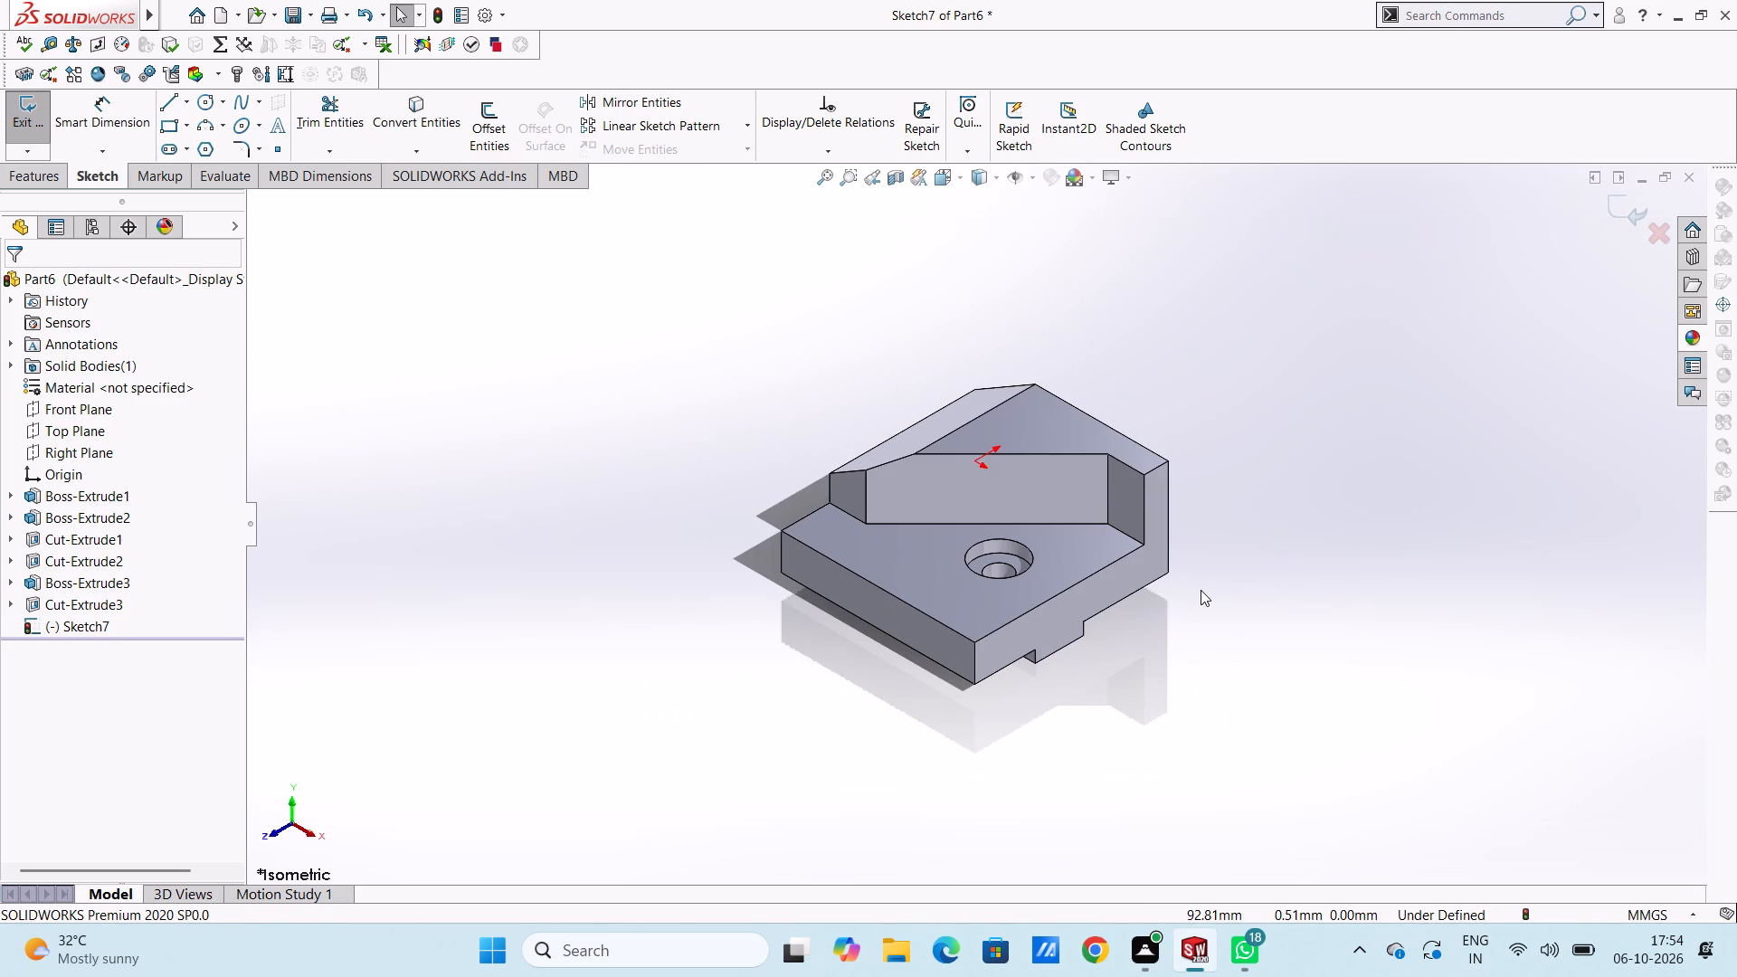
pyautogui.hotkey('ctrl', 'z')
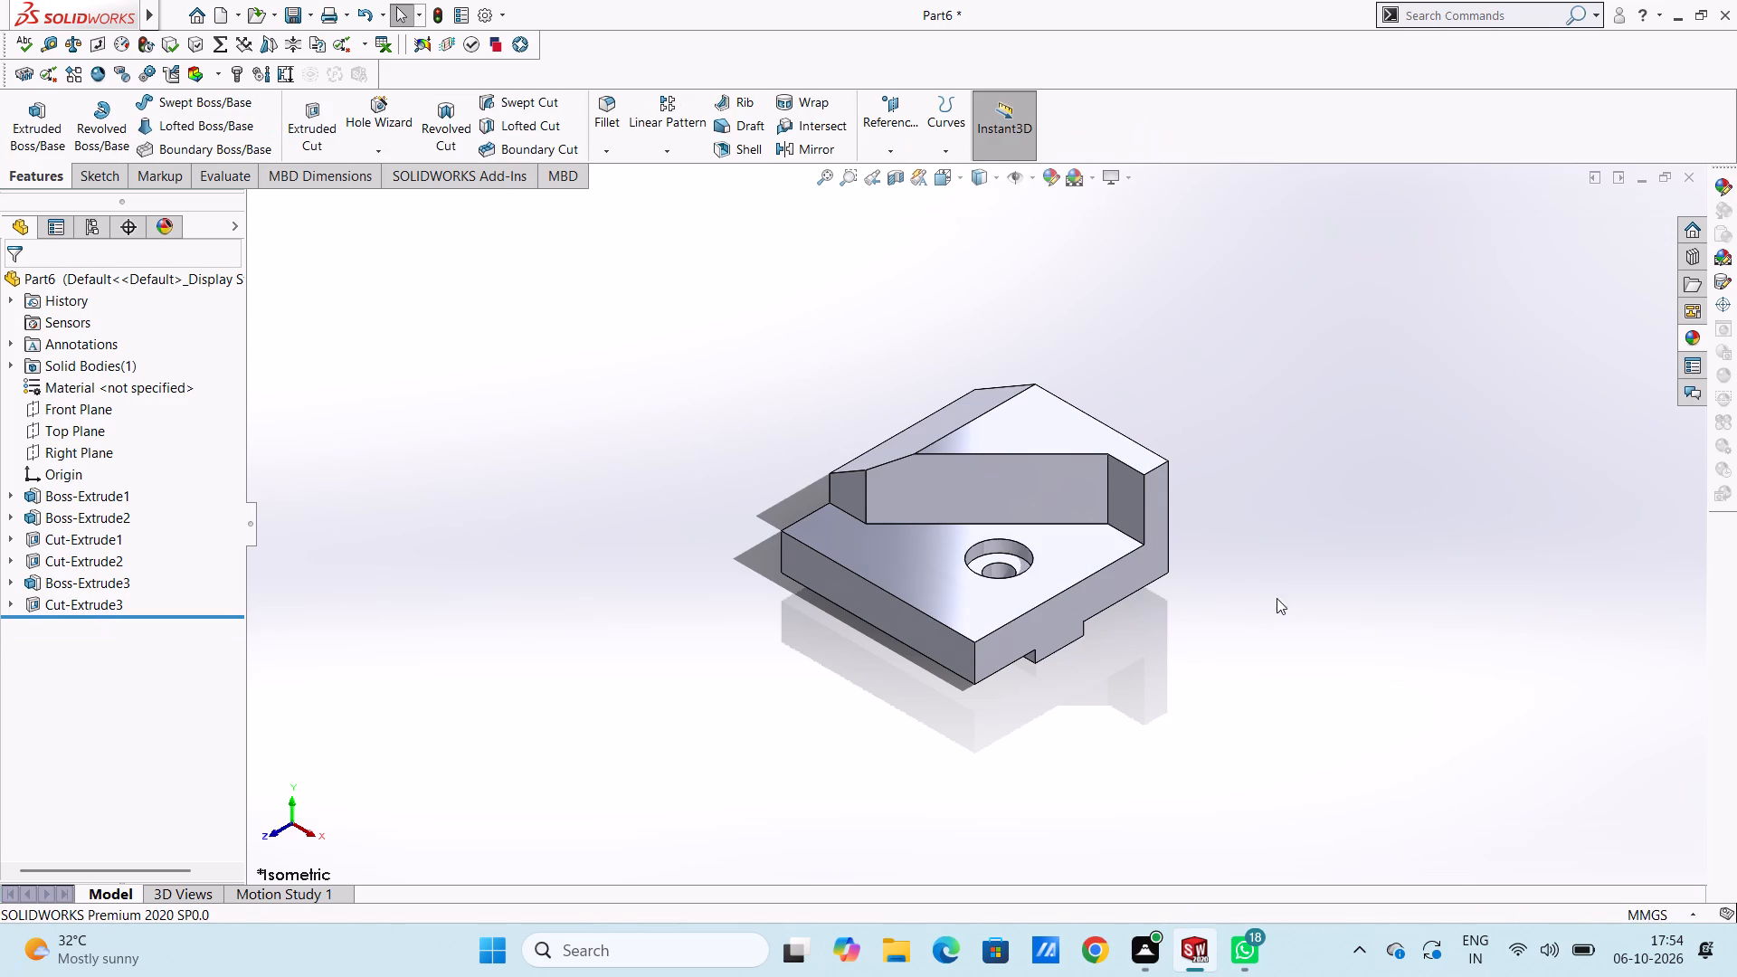
# Examine the finished part from all sides, ending in the isometric view.
pyautogui.click(1267, 552)
pyautogui.moveTo(1144, 383); pyautogui.dragTo(1258, 556, button='middle')
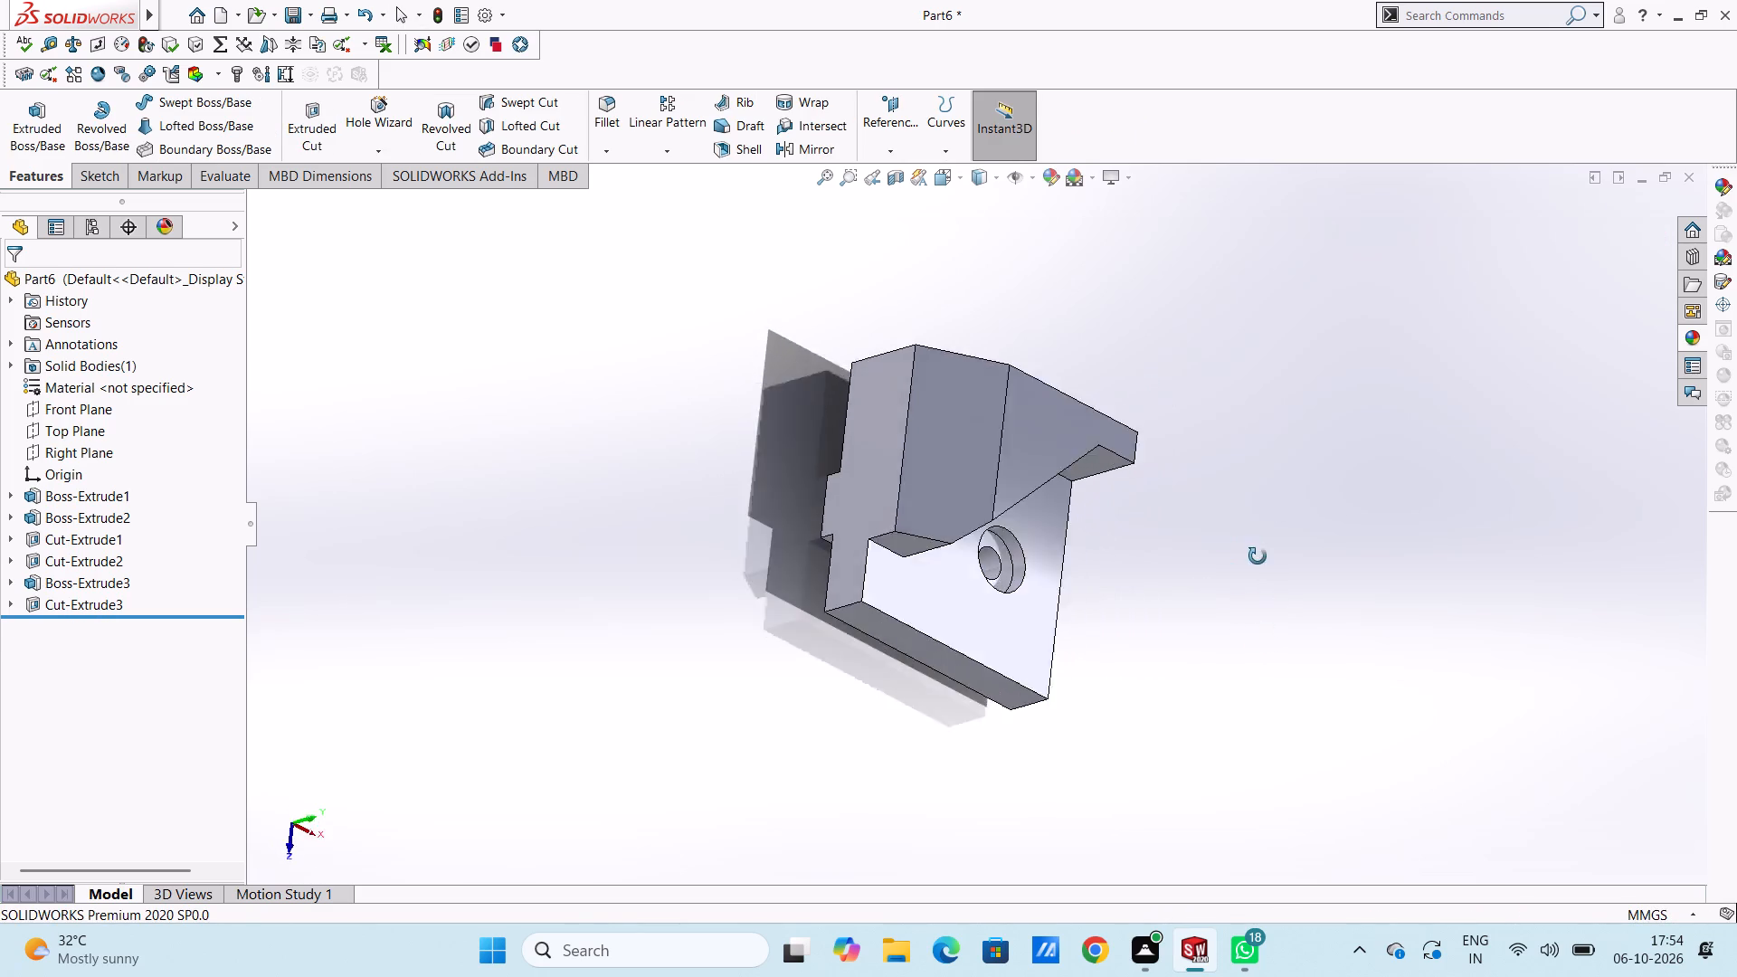
pyautogui.moveTo(1258, 556); pyautogui.dragTo(1011, 456, button='middle')
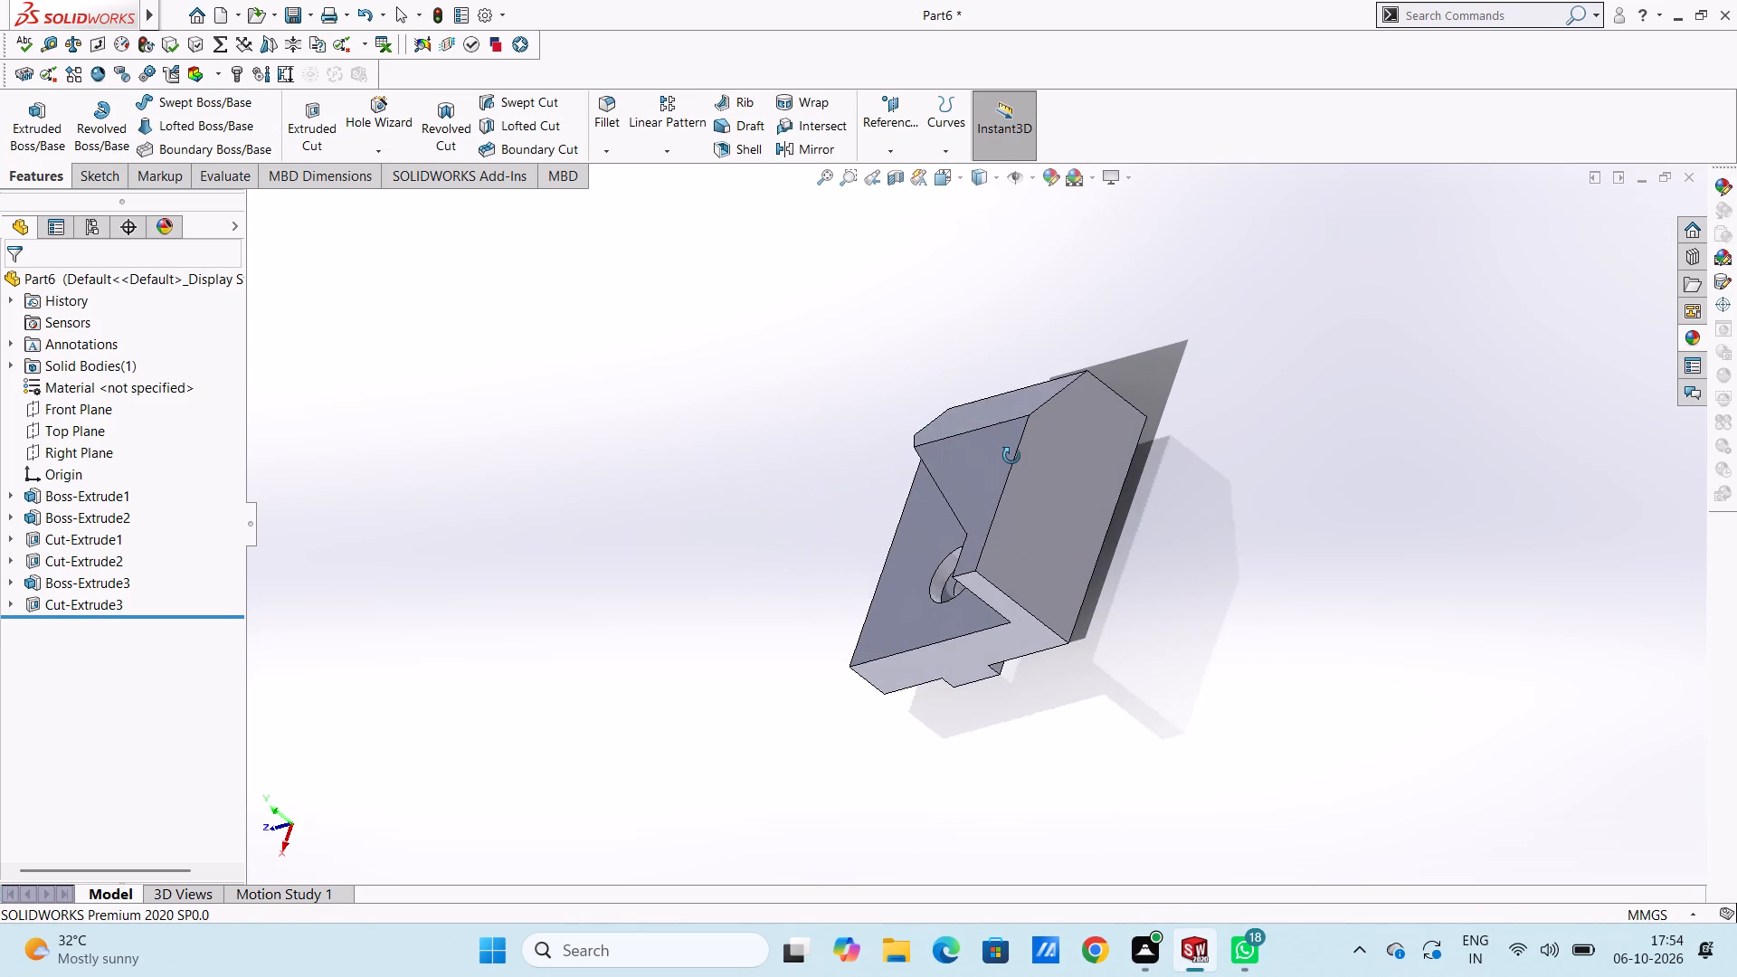
pyautogui.moveTo(1011, 456); pyautogui.dragTo(1195, 384, button='middle')
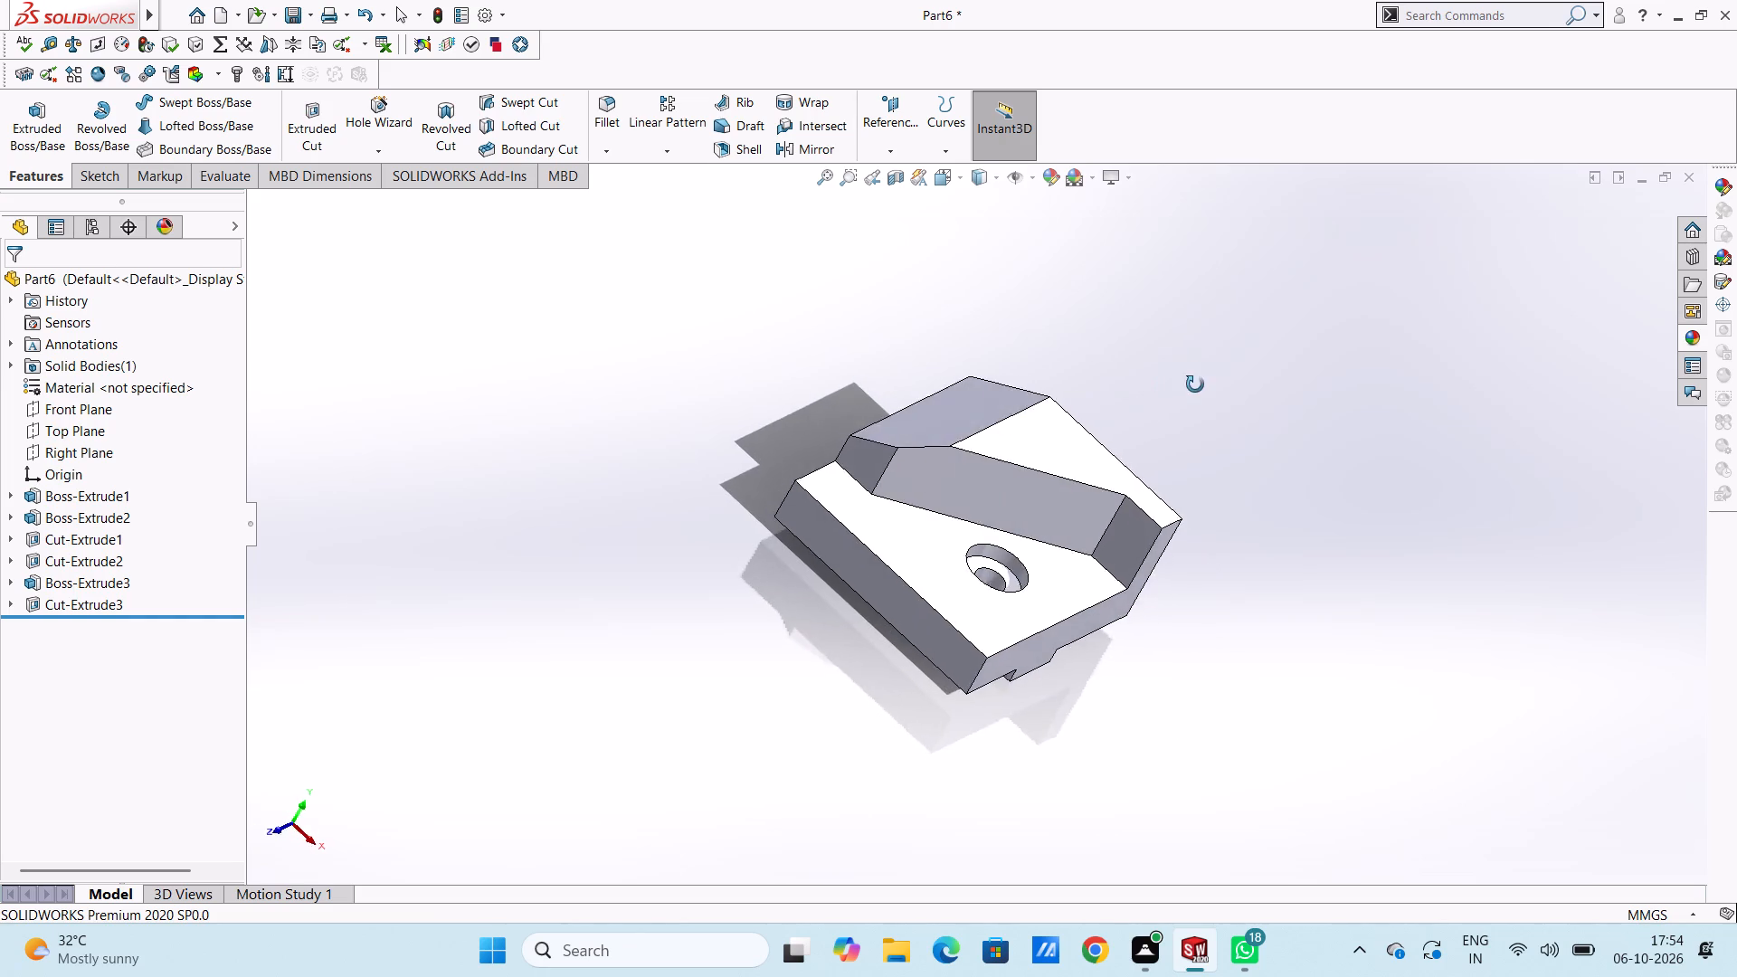
pyautogui.moveTo(1195, 384); pyautogui.dragTo(1203, 360, button='middle')
pyautogui.moveTo(1257, 498); pyautogui.dragTo(1311, 518, button='middle')
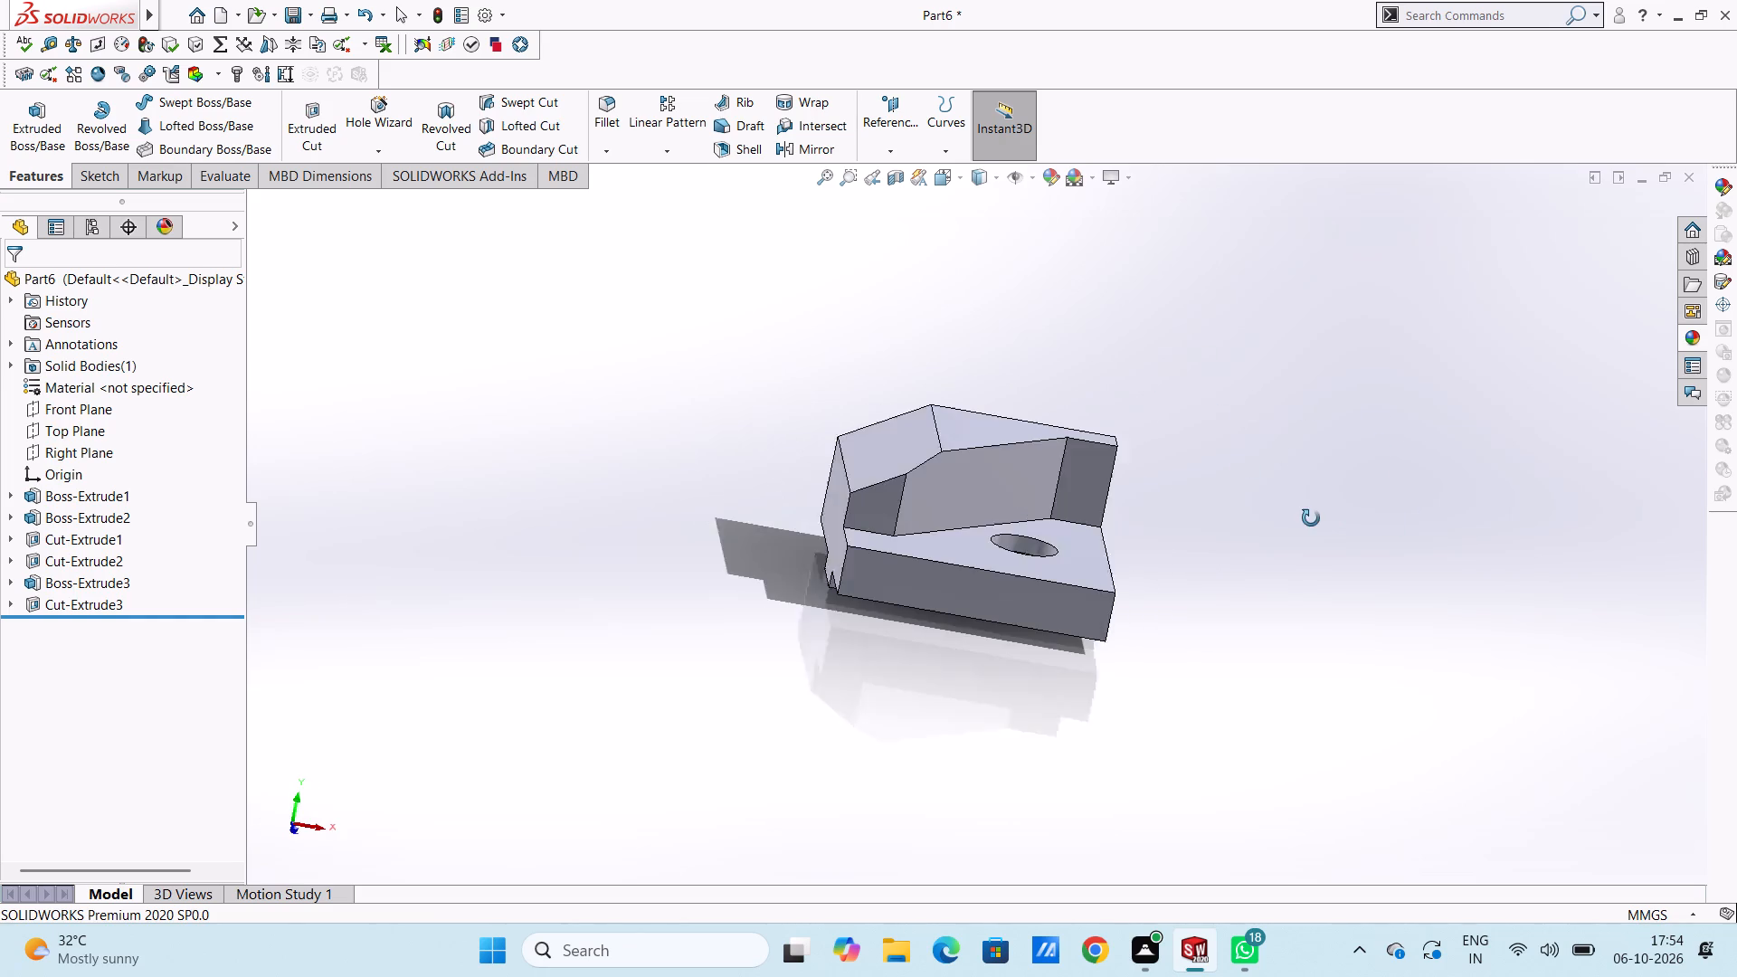
pyautogui.moveTo(1311, 518); pyautogui.dragTo(1262, 543, button='middle')
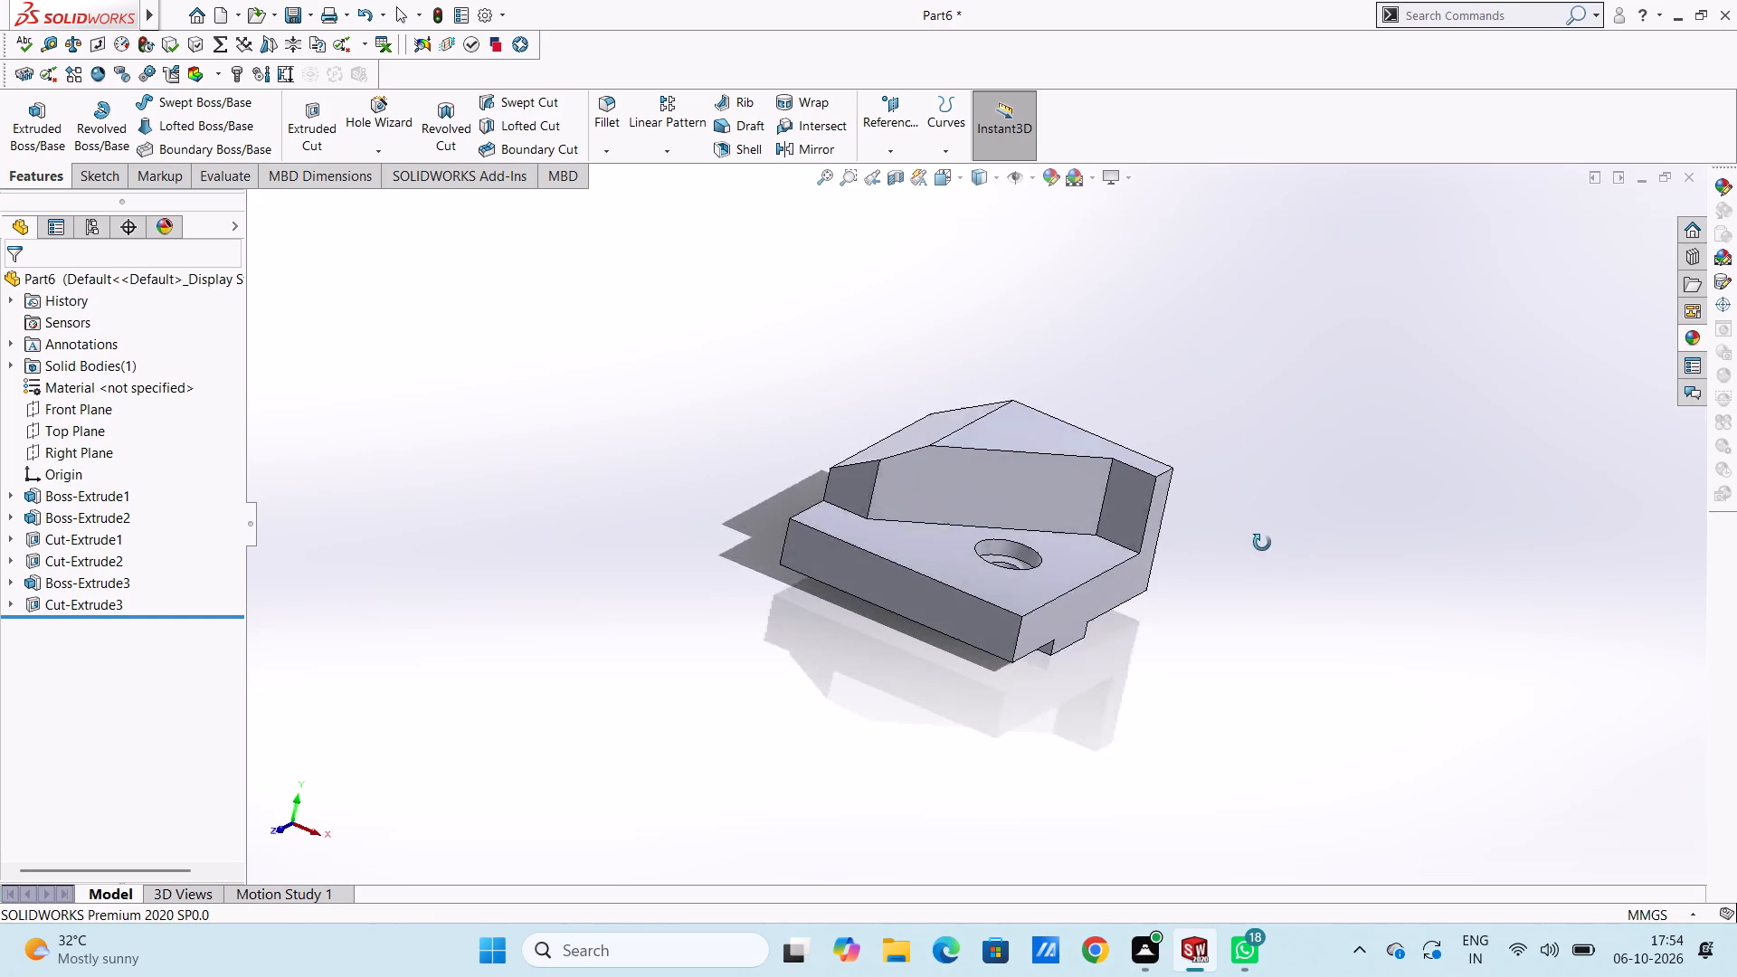
pyautogui.moveTo(1262, 543); pyautogui.dragTo(1281, 528, button='middle')
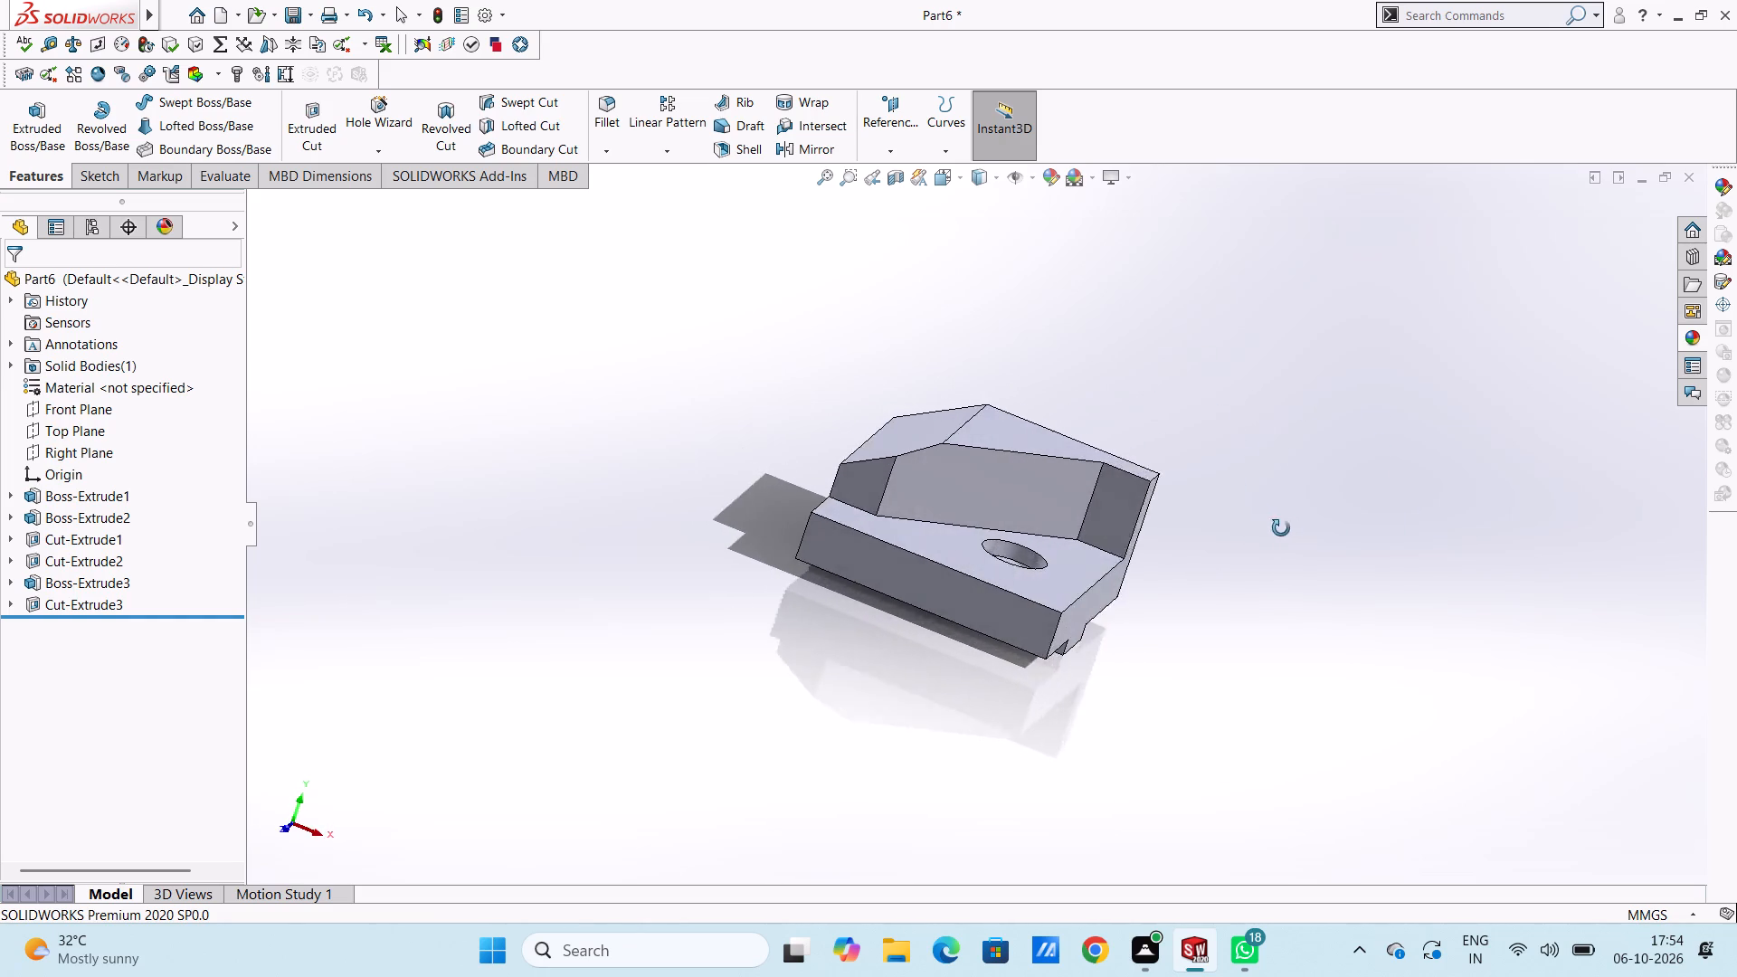
pyautogui.moveTo(1281, 528); pyautogui.dragTo(1240, 533, button='middle')
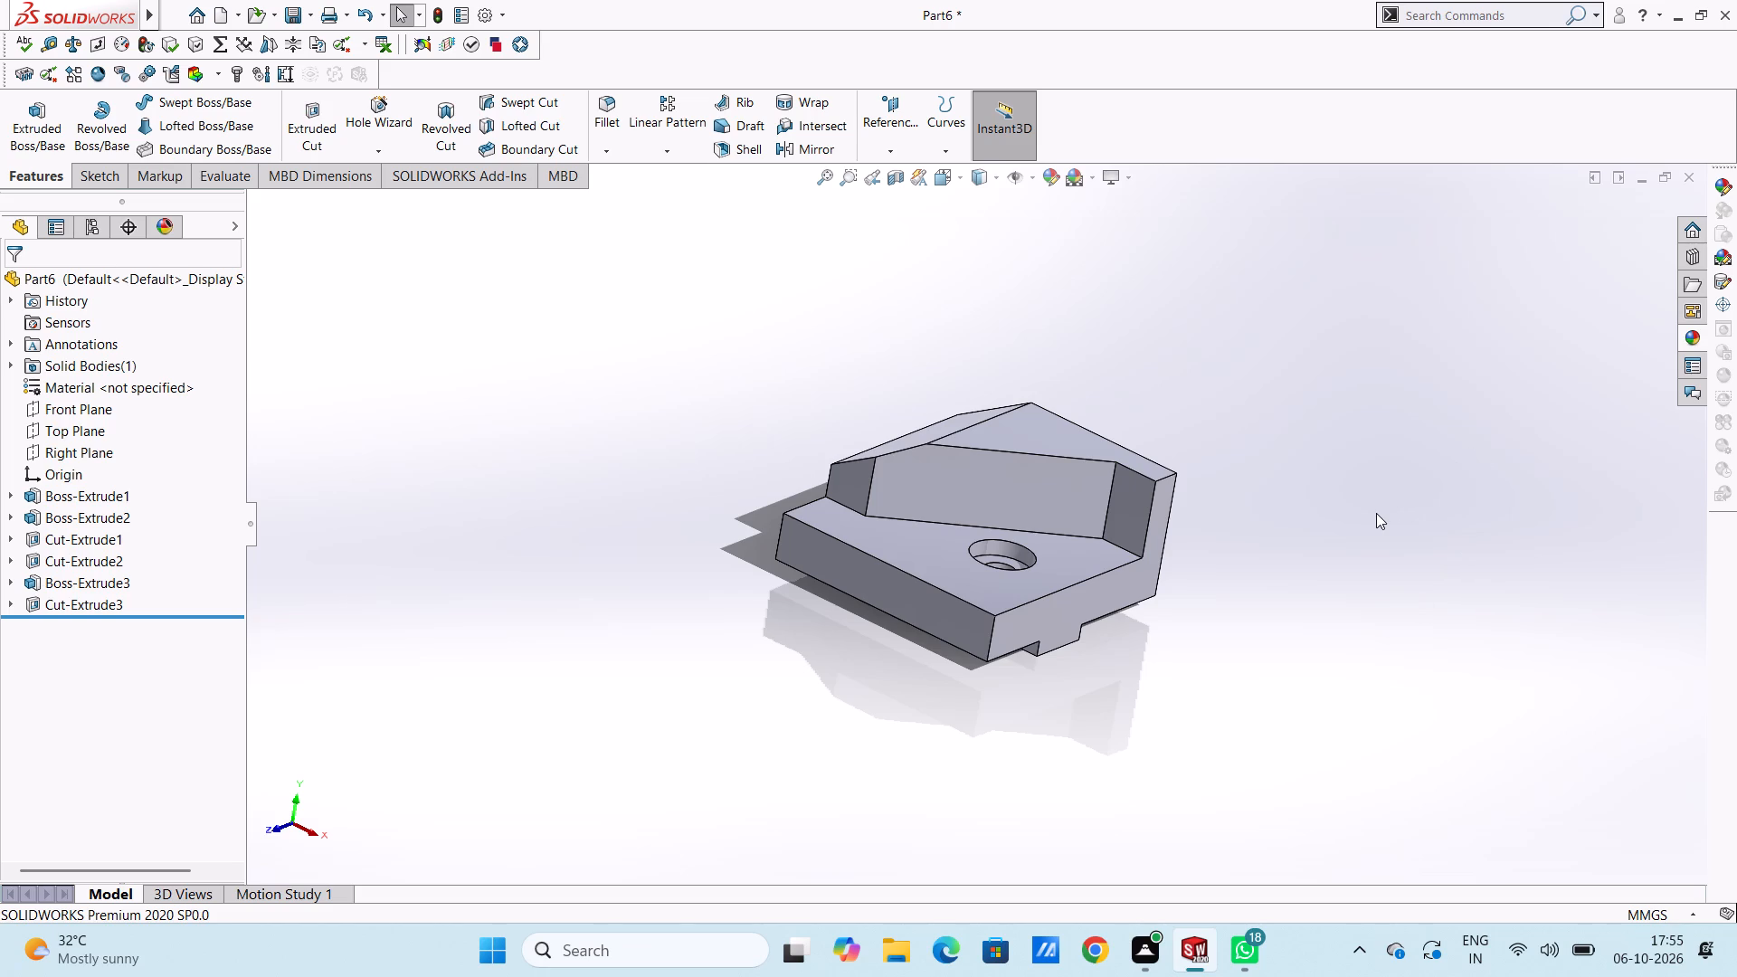
pyautogui.press('Escape')
pyautogui.hotkey('ctrl', '7')
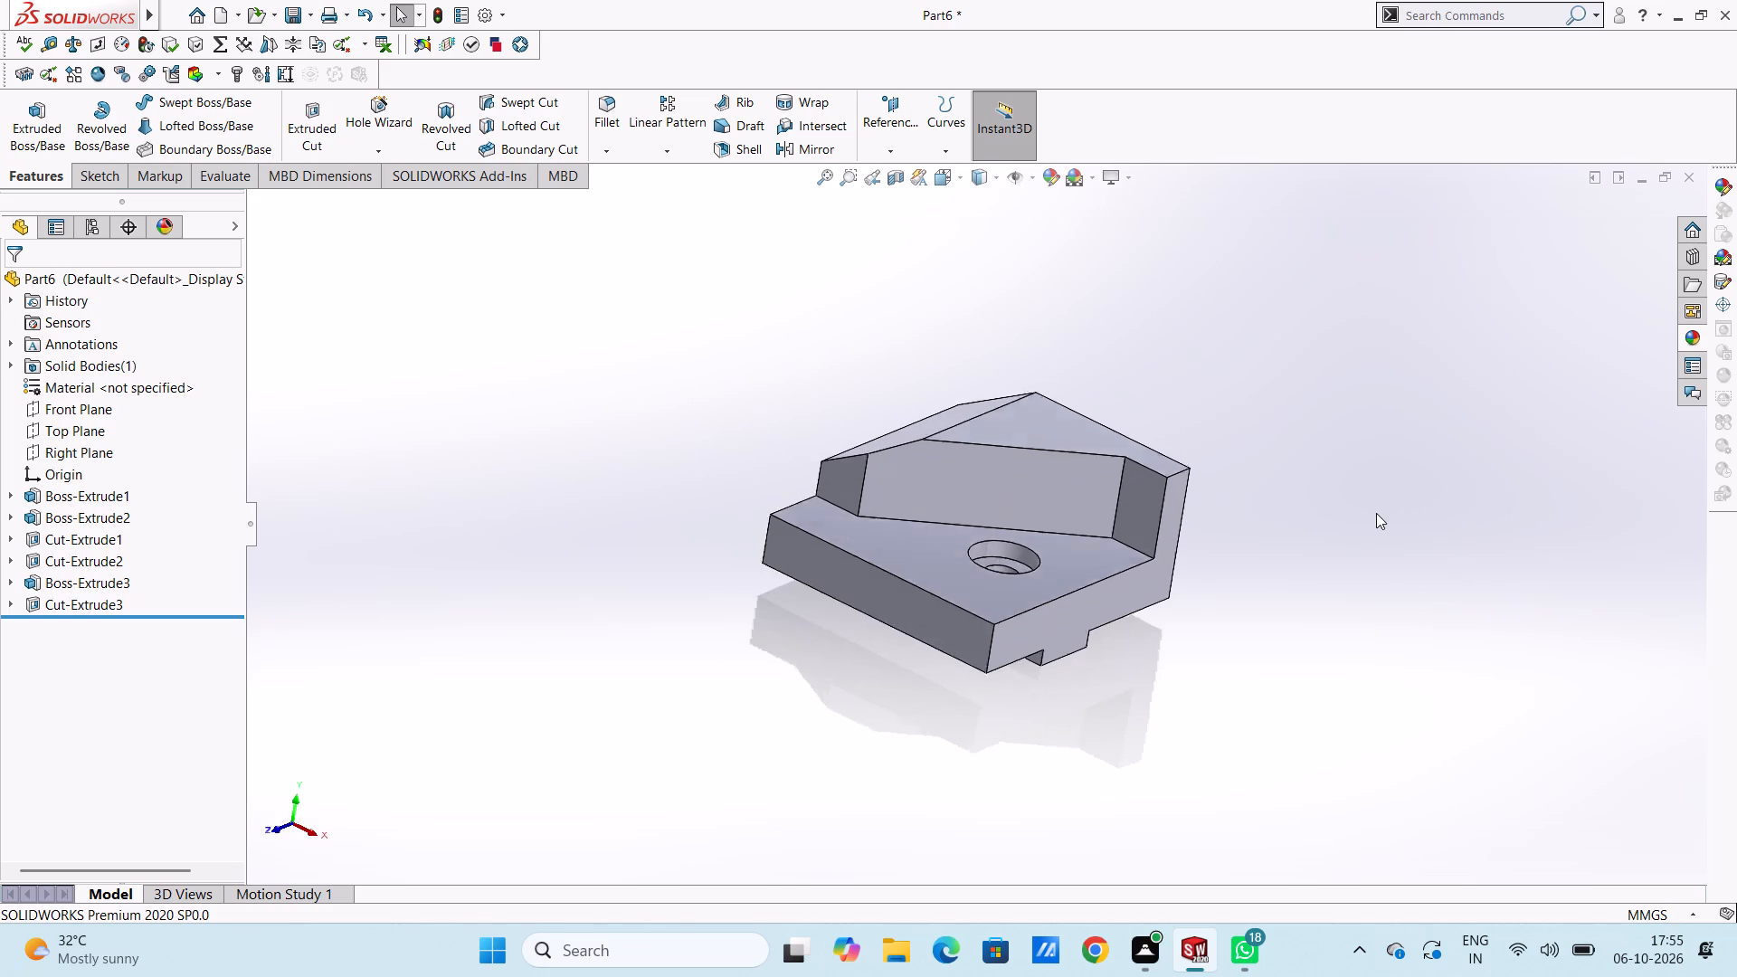
pyautogui.scroll(5, 1376, 513)
pyautogui.scroll(-2, 968, 563)
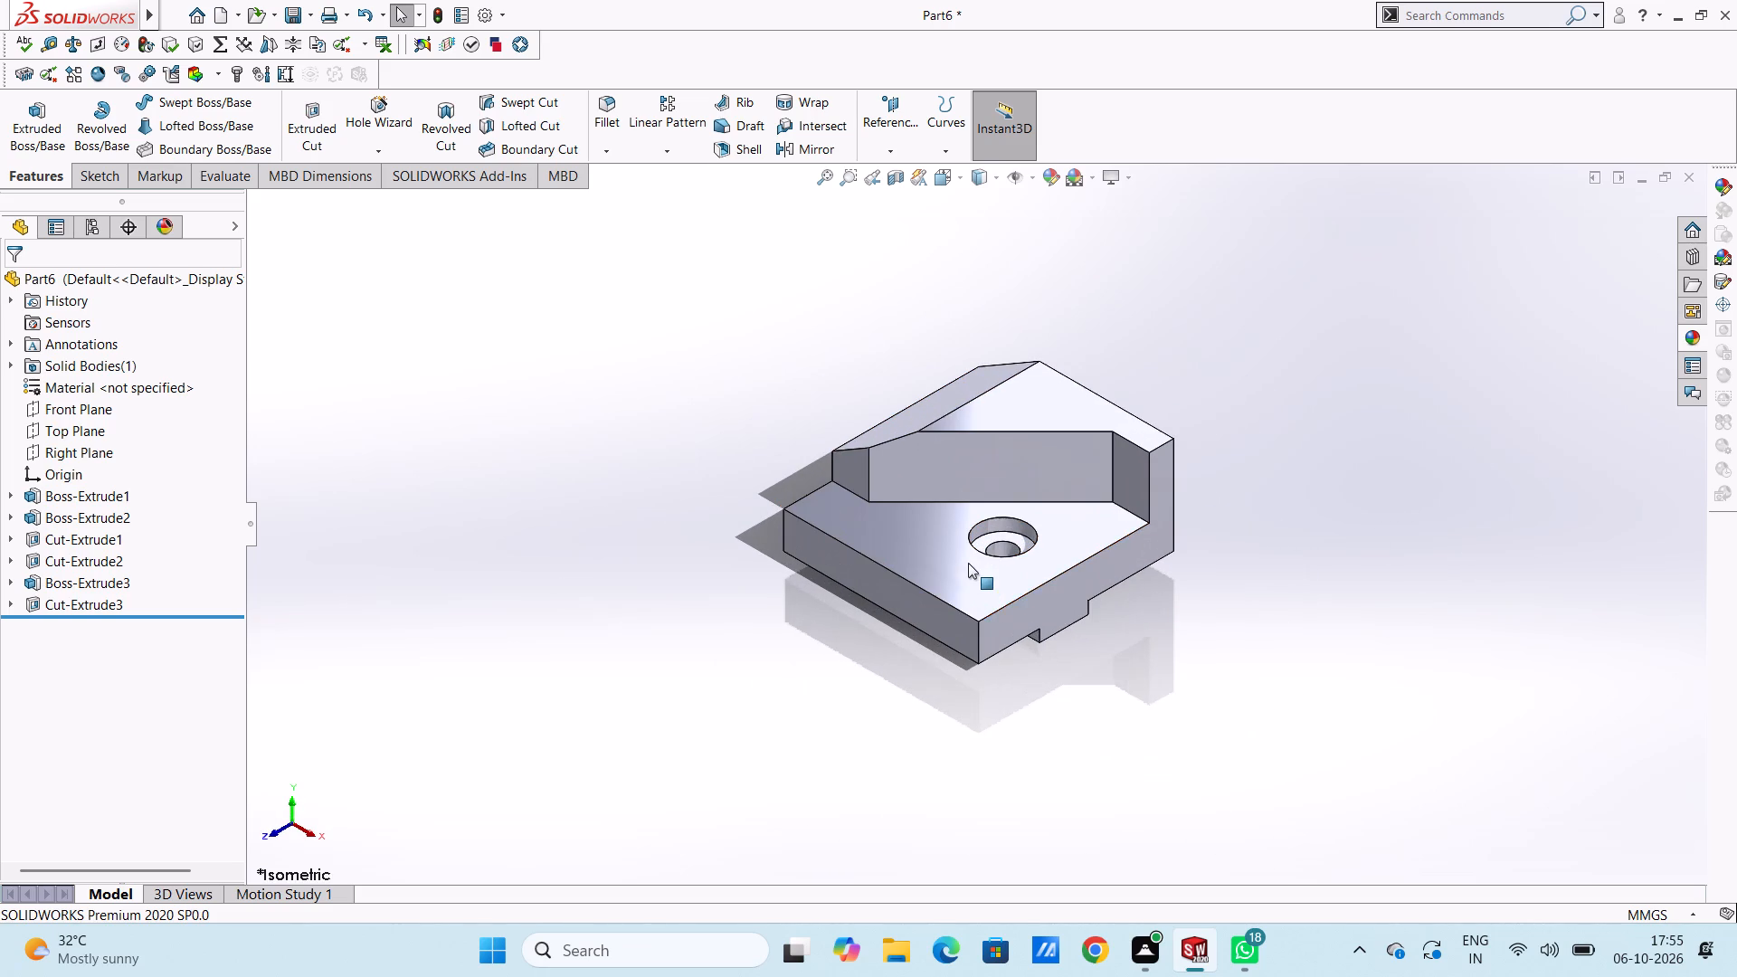
pyautogui.scroll(-2, 1120, 649)
pyautogui.scroll(2, 1038, 540)
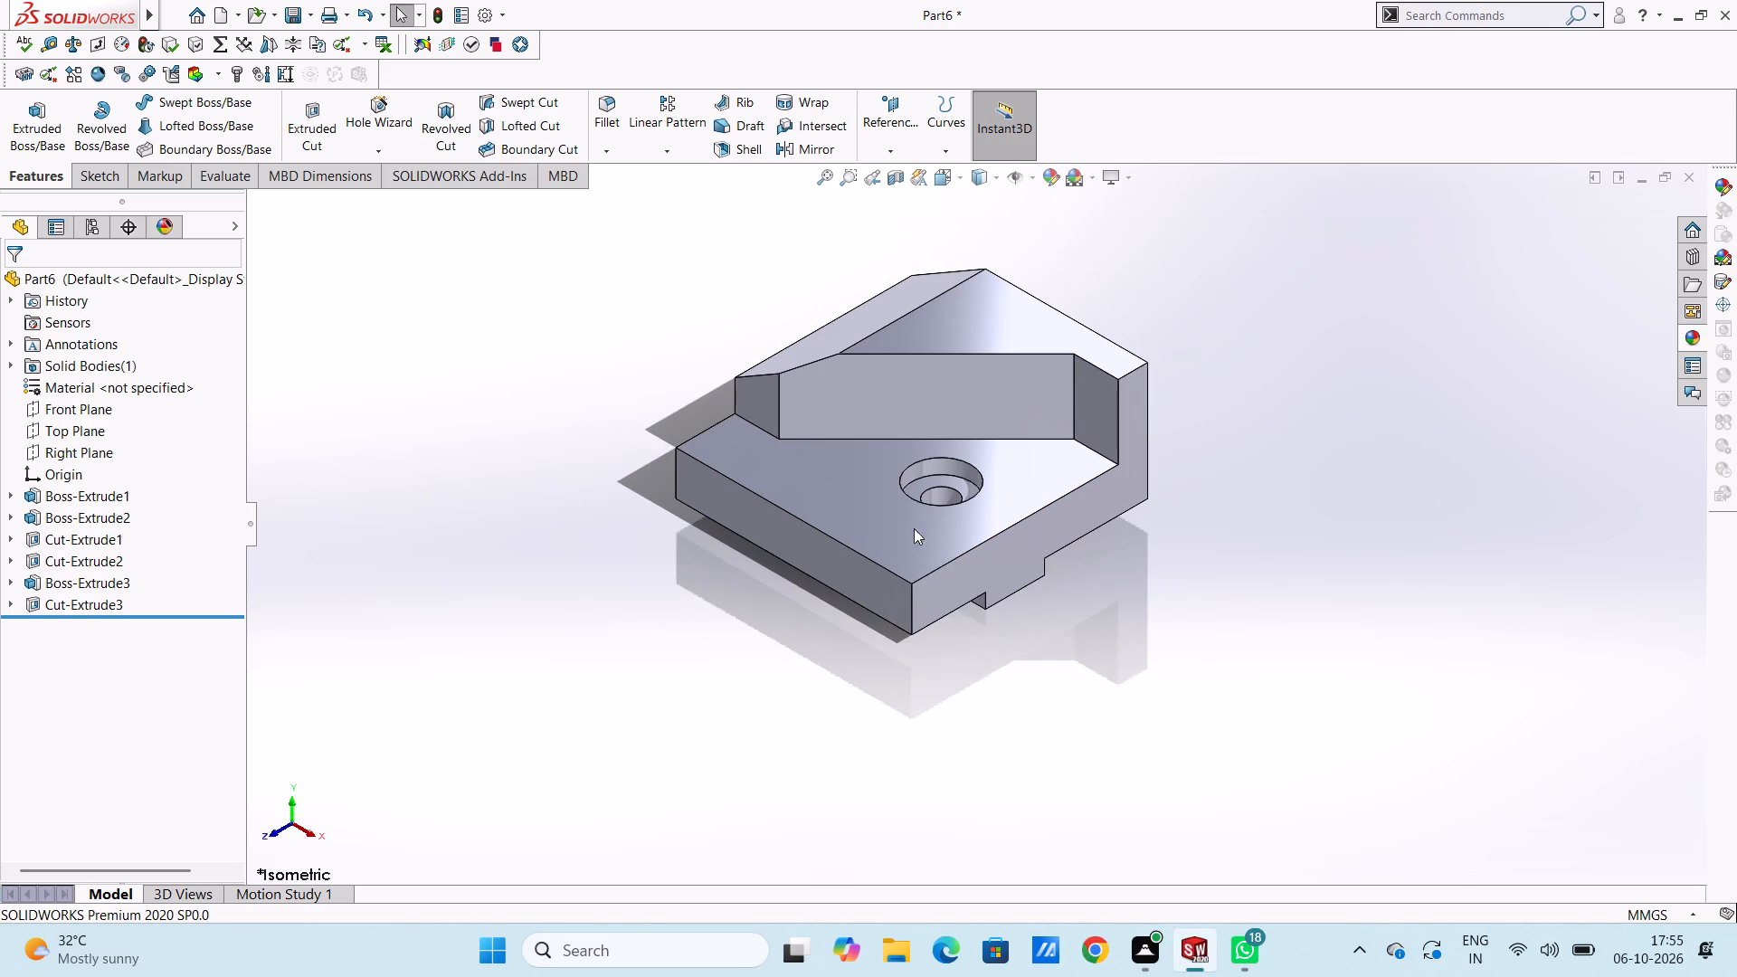
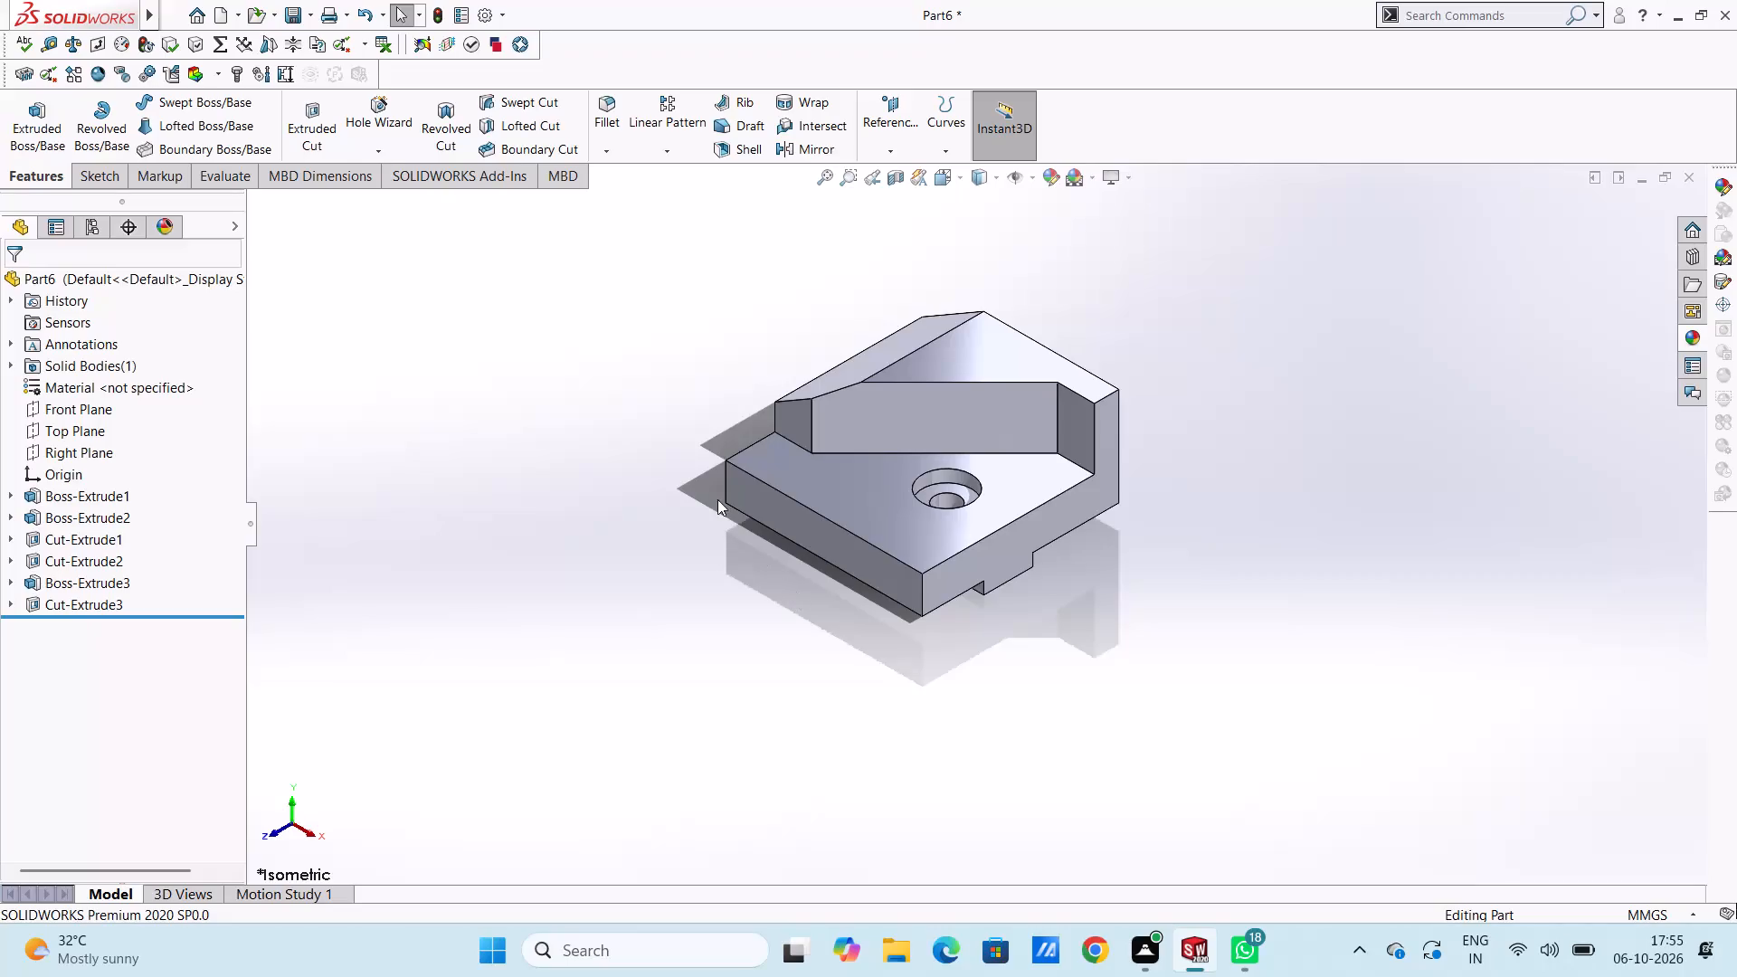
# Try several colours on the whole part and apply a dark green appearance with RGB 0, 126, 70.
pyautogui.scroll(-2, 752, 451)
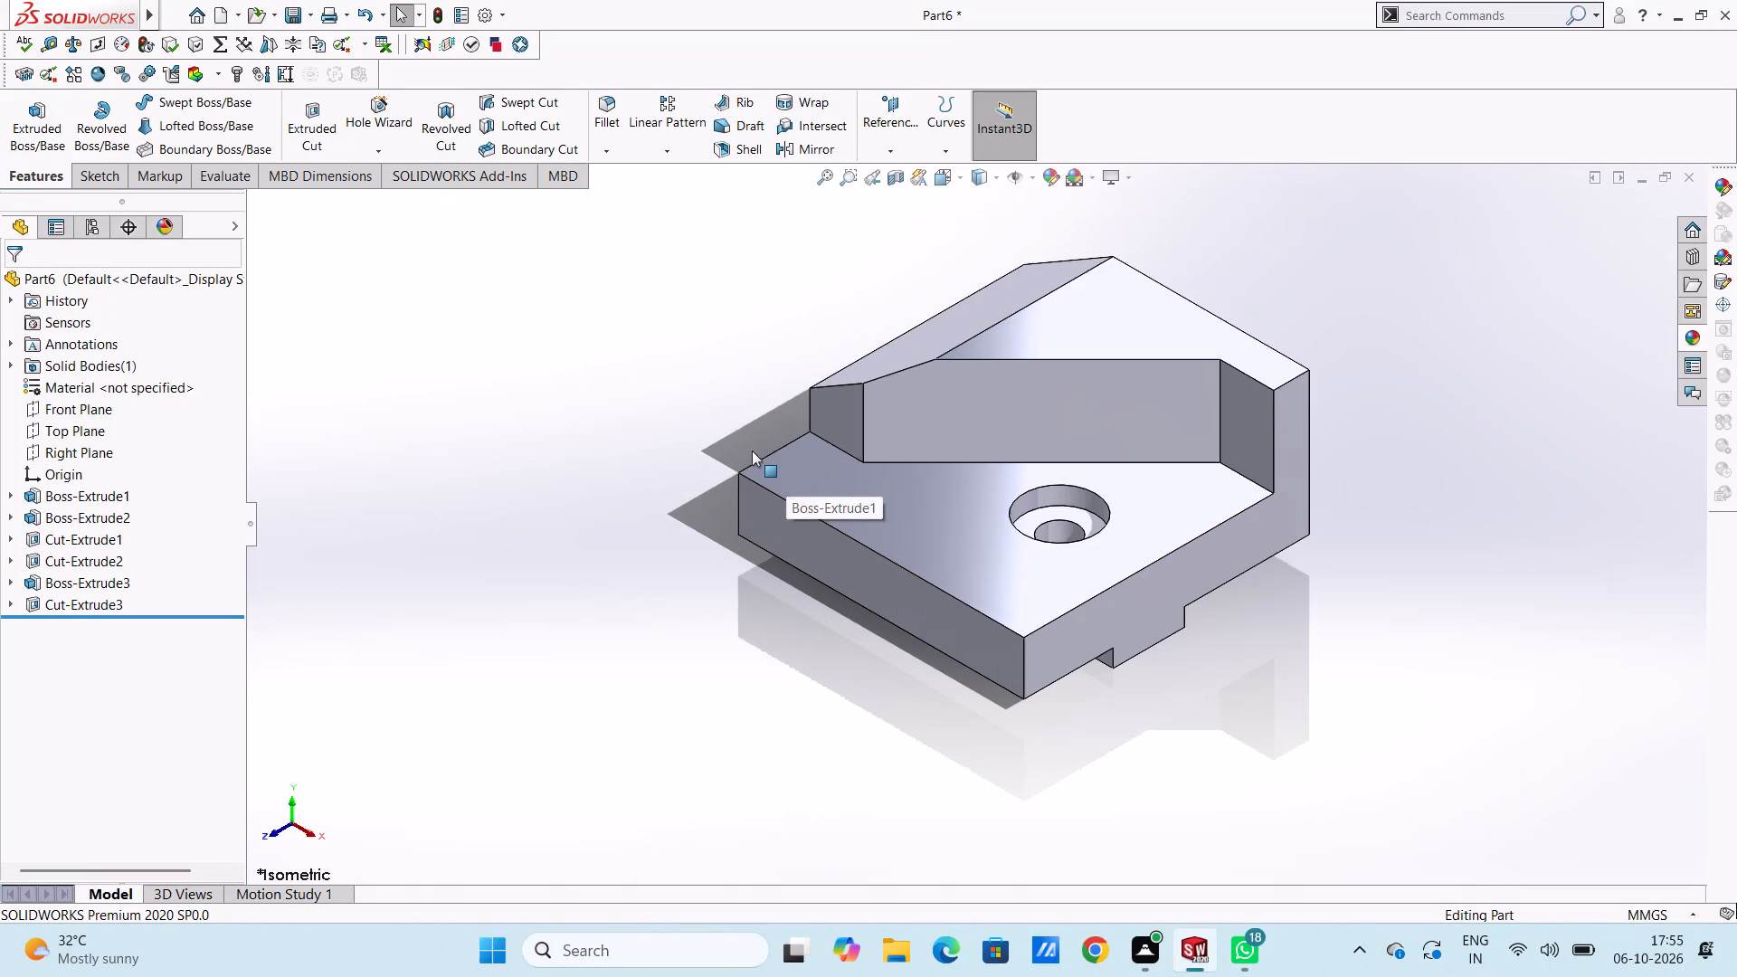
pyautogui.scroll(1, 996, 248)
pyautogui.scroll(-1, 802, 447)
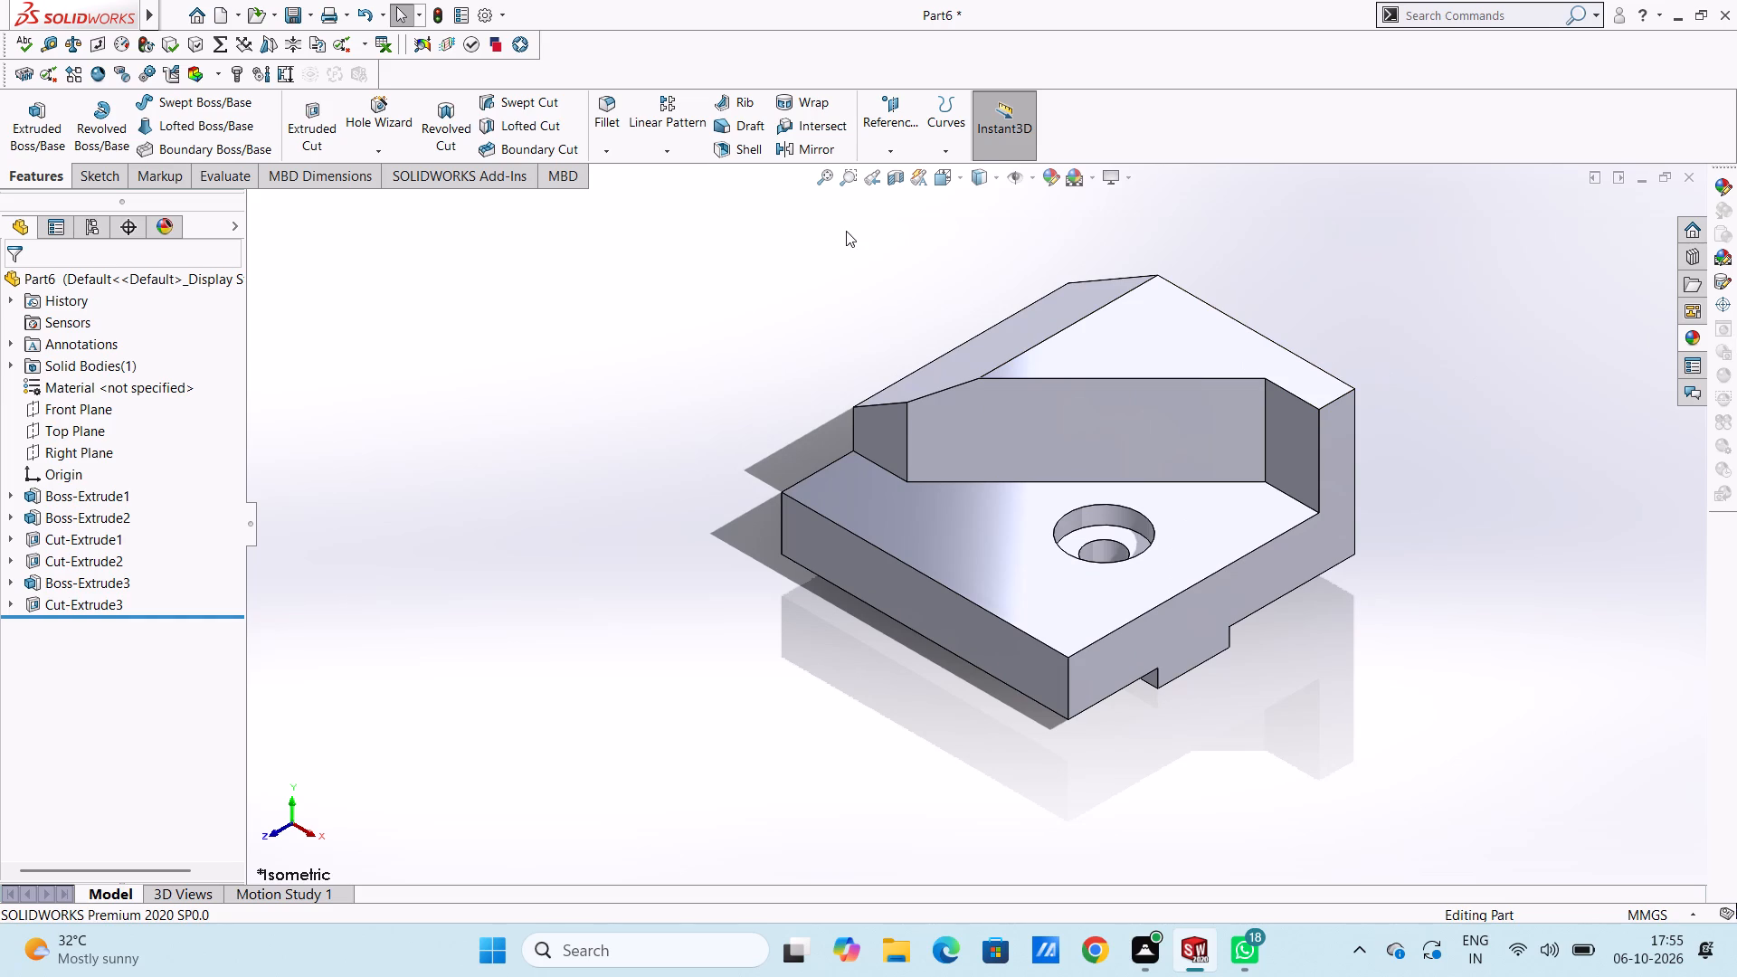
pyautogui.click(1054, 177)
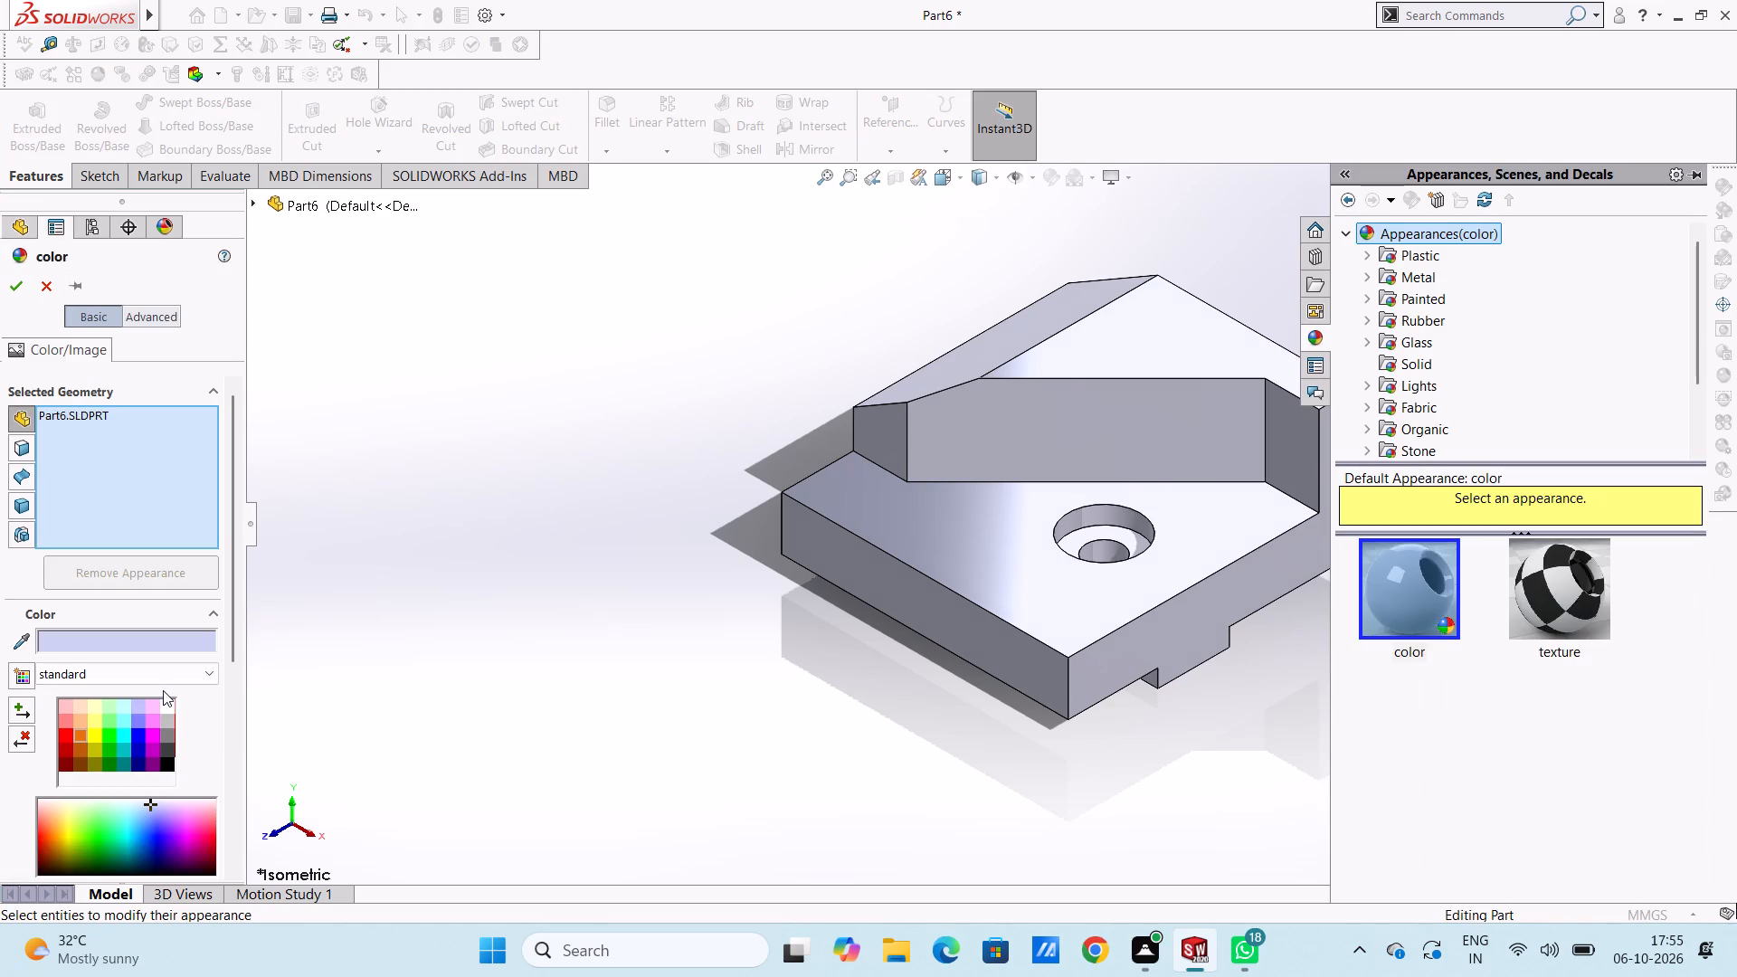
pyautogui.click(122, 738)
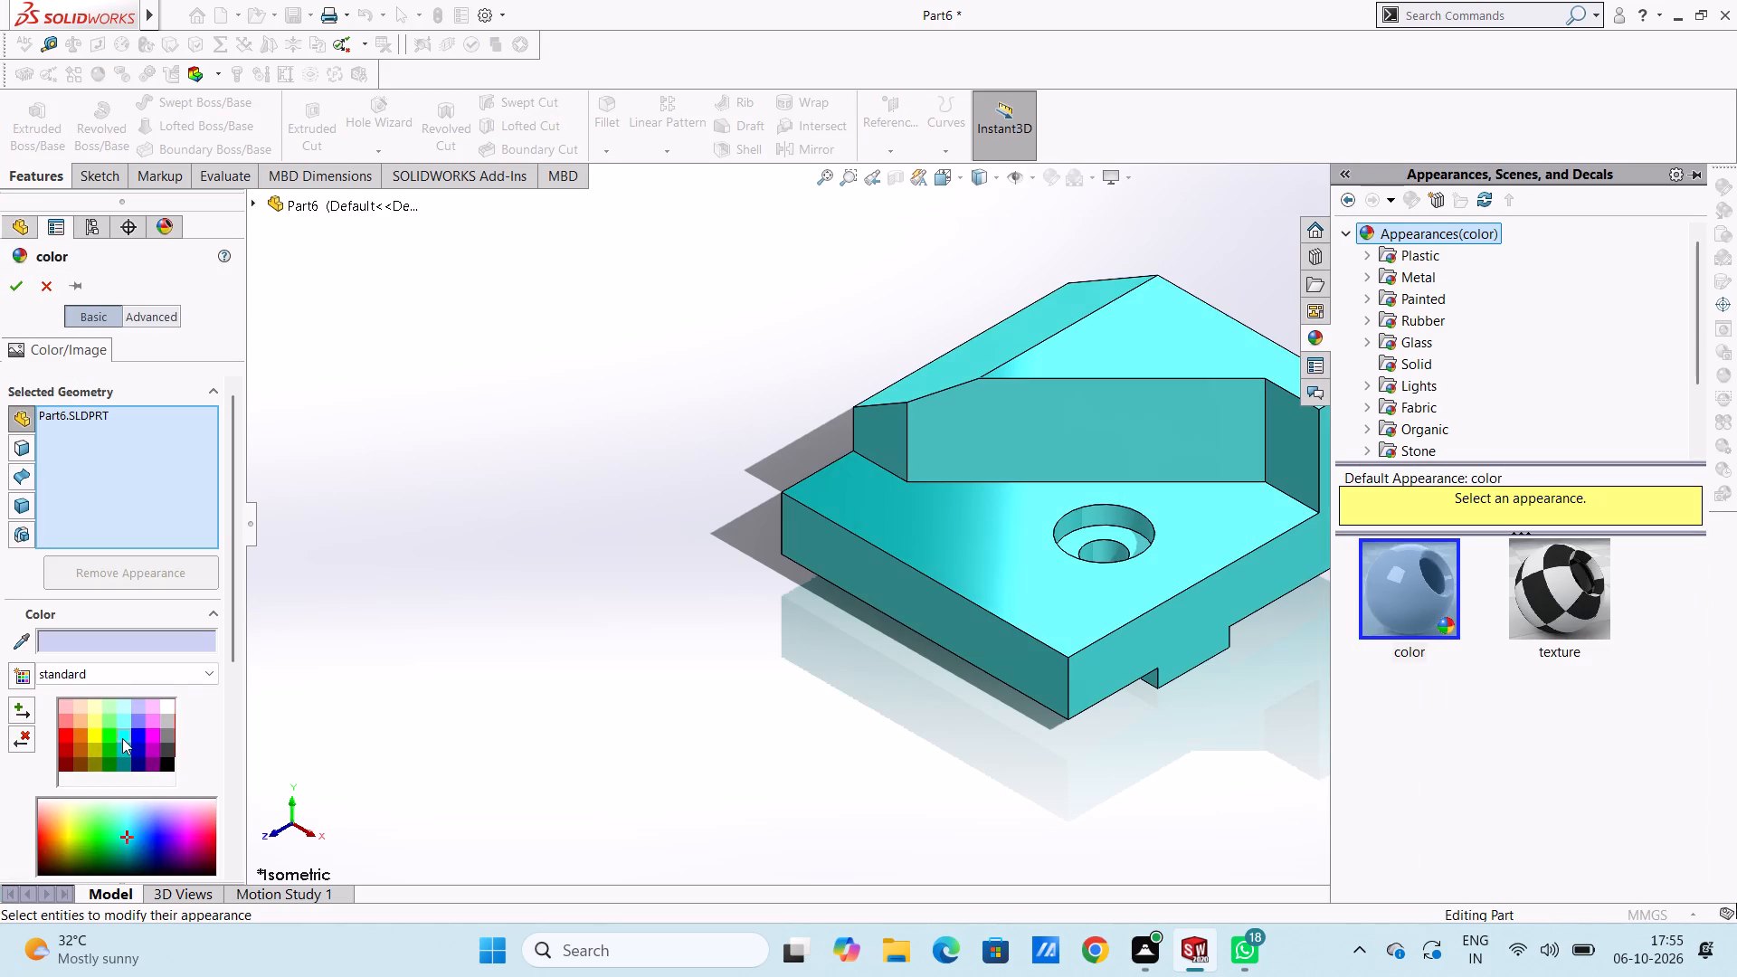
pyautogui.click(142, 718)
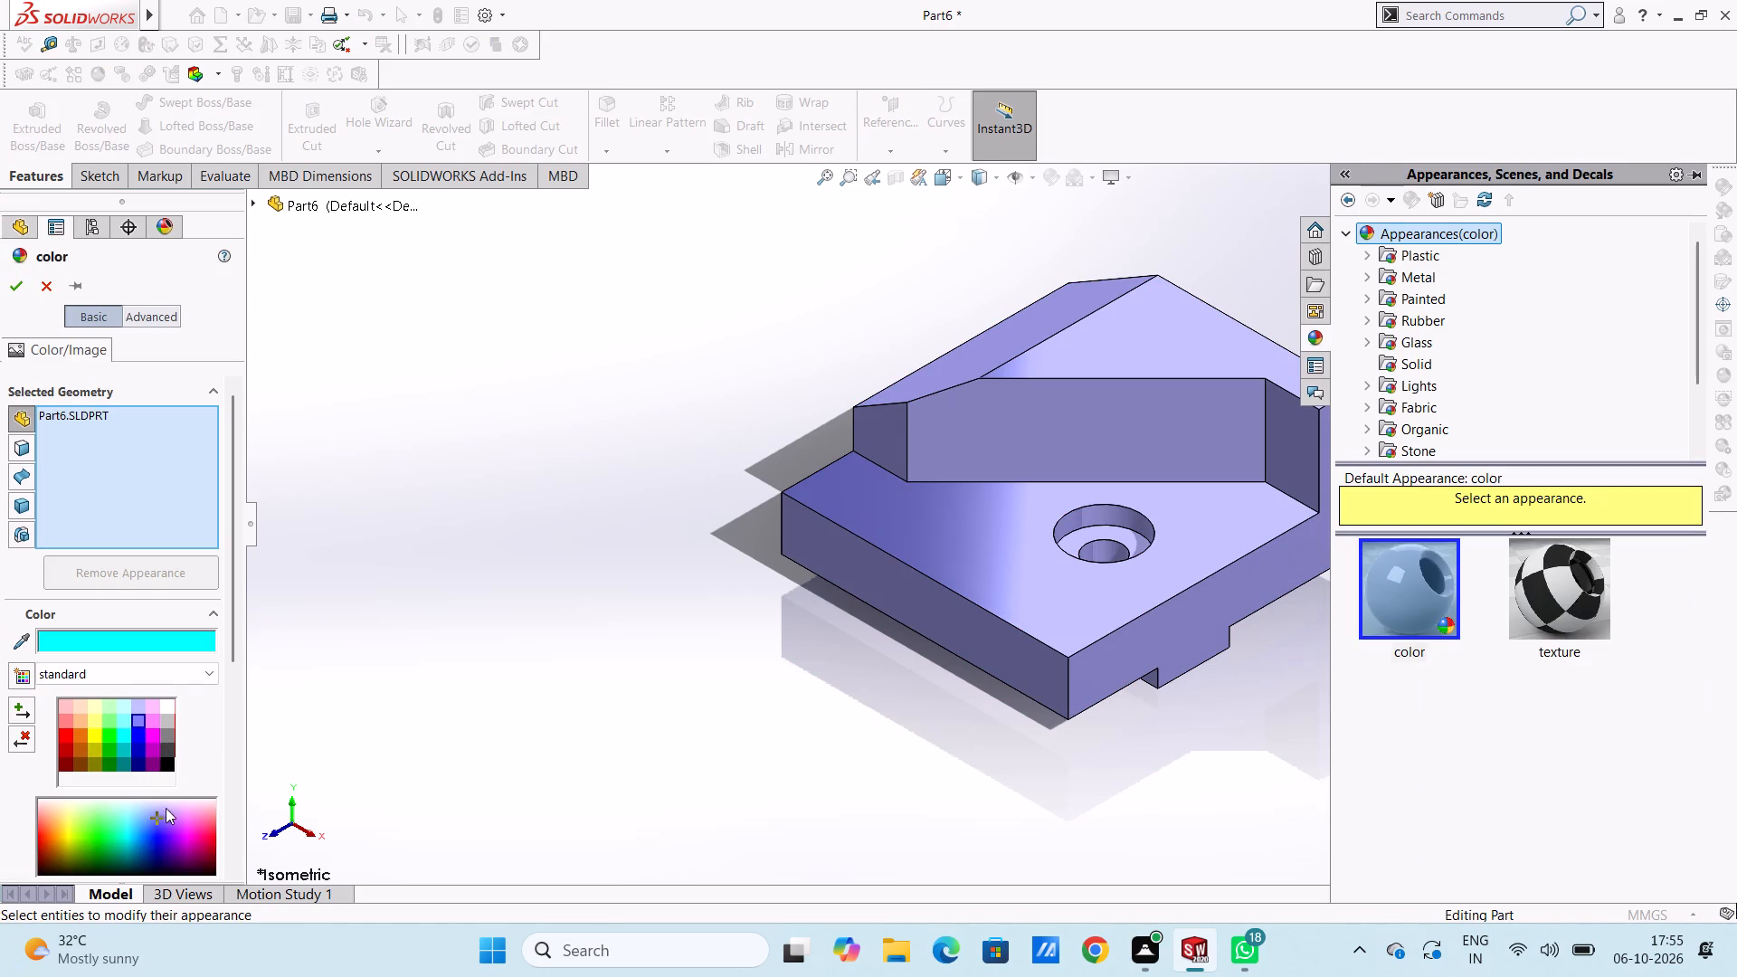
pyautogui.click(167, 835)
pyautogui.click(173, 842)
pyautogui.click(180, 836)
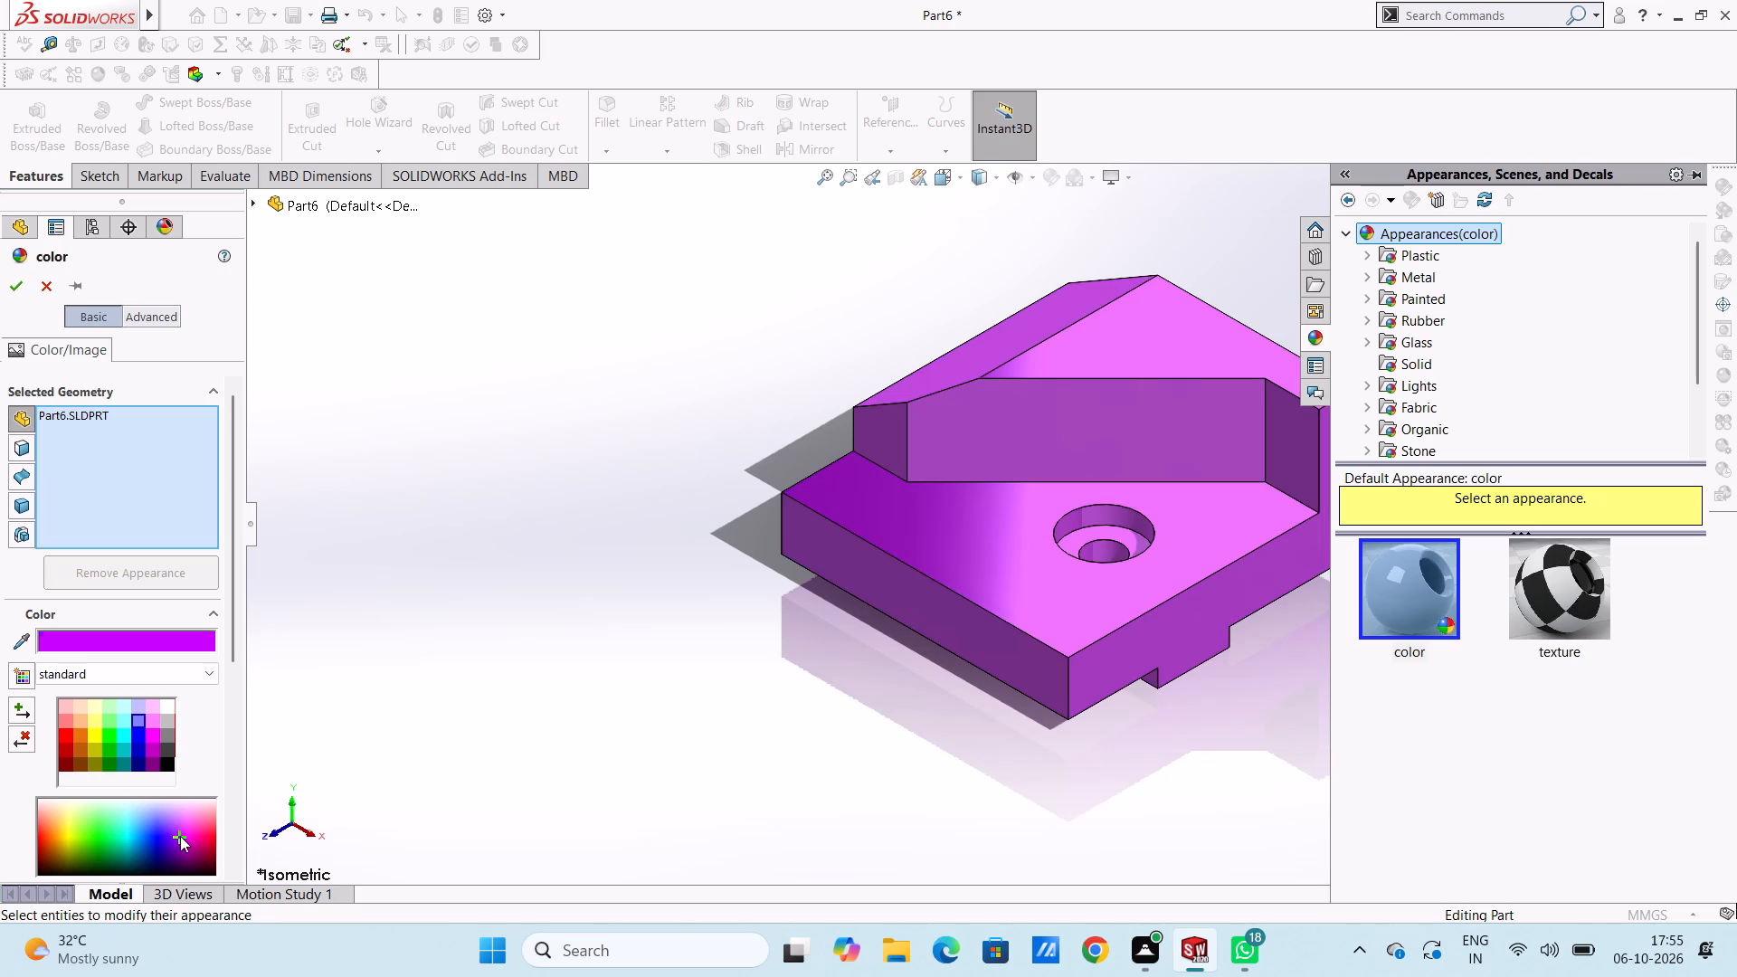
pyautogui.click(71, 825)
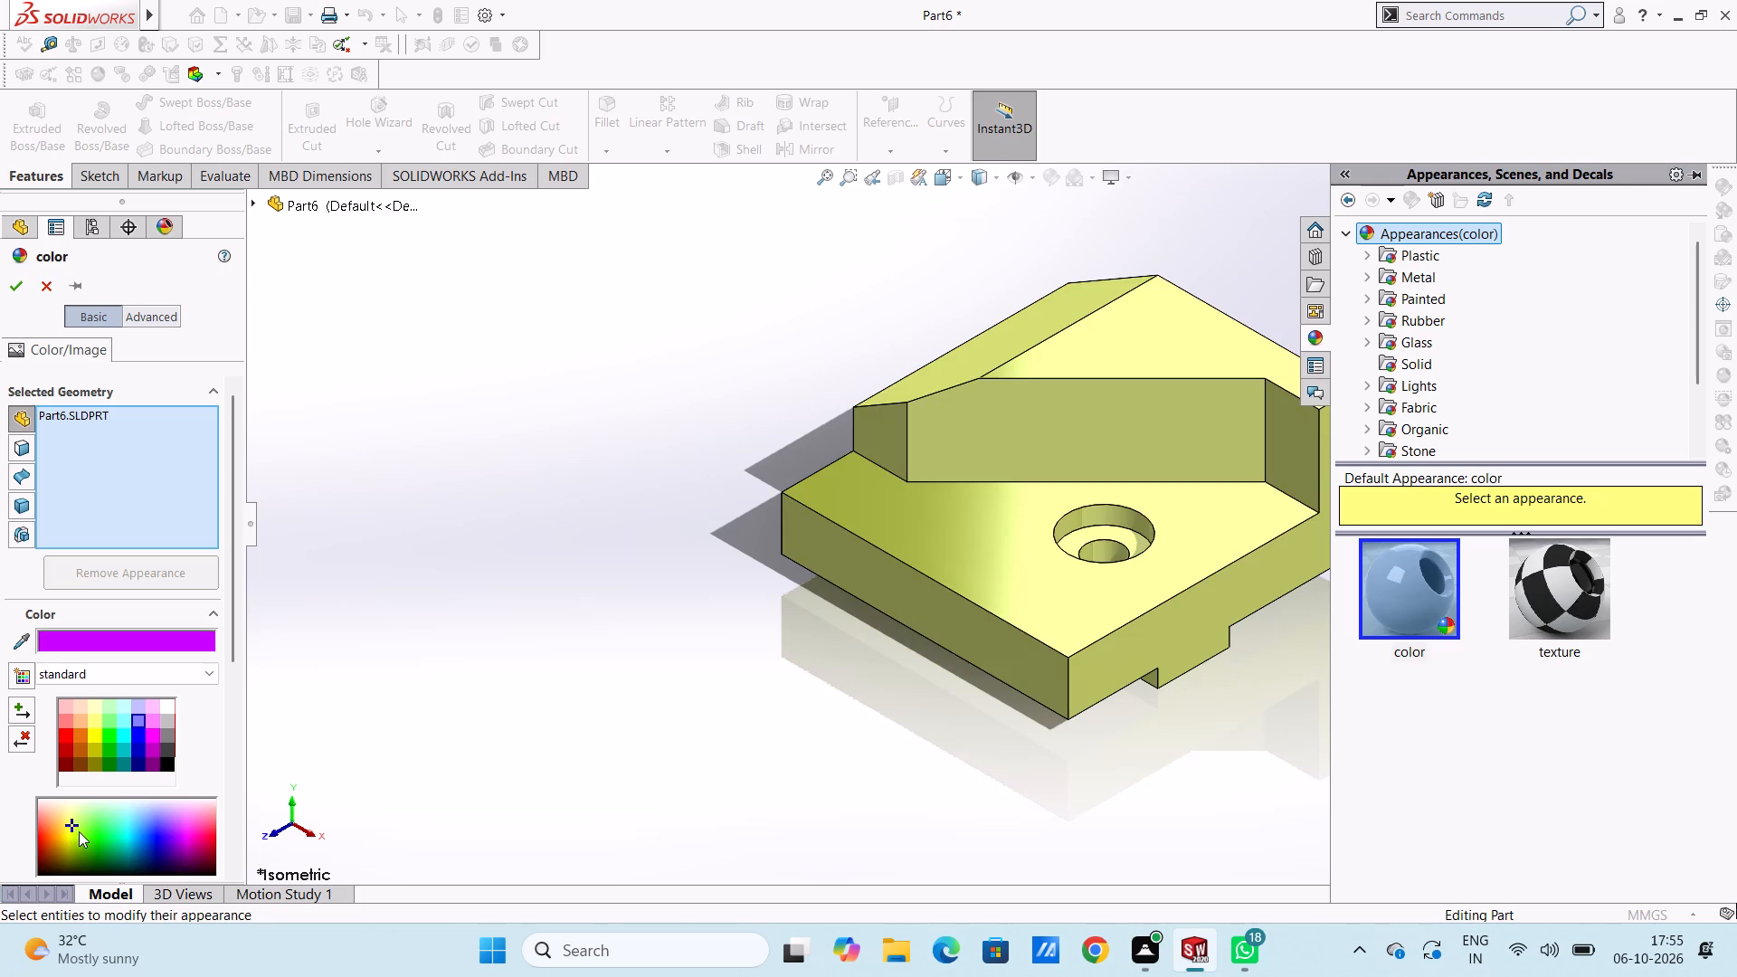
pyautogui.click(79, 831)
pyautogui.click(101, 830)
pyautogui.click(101, 837)
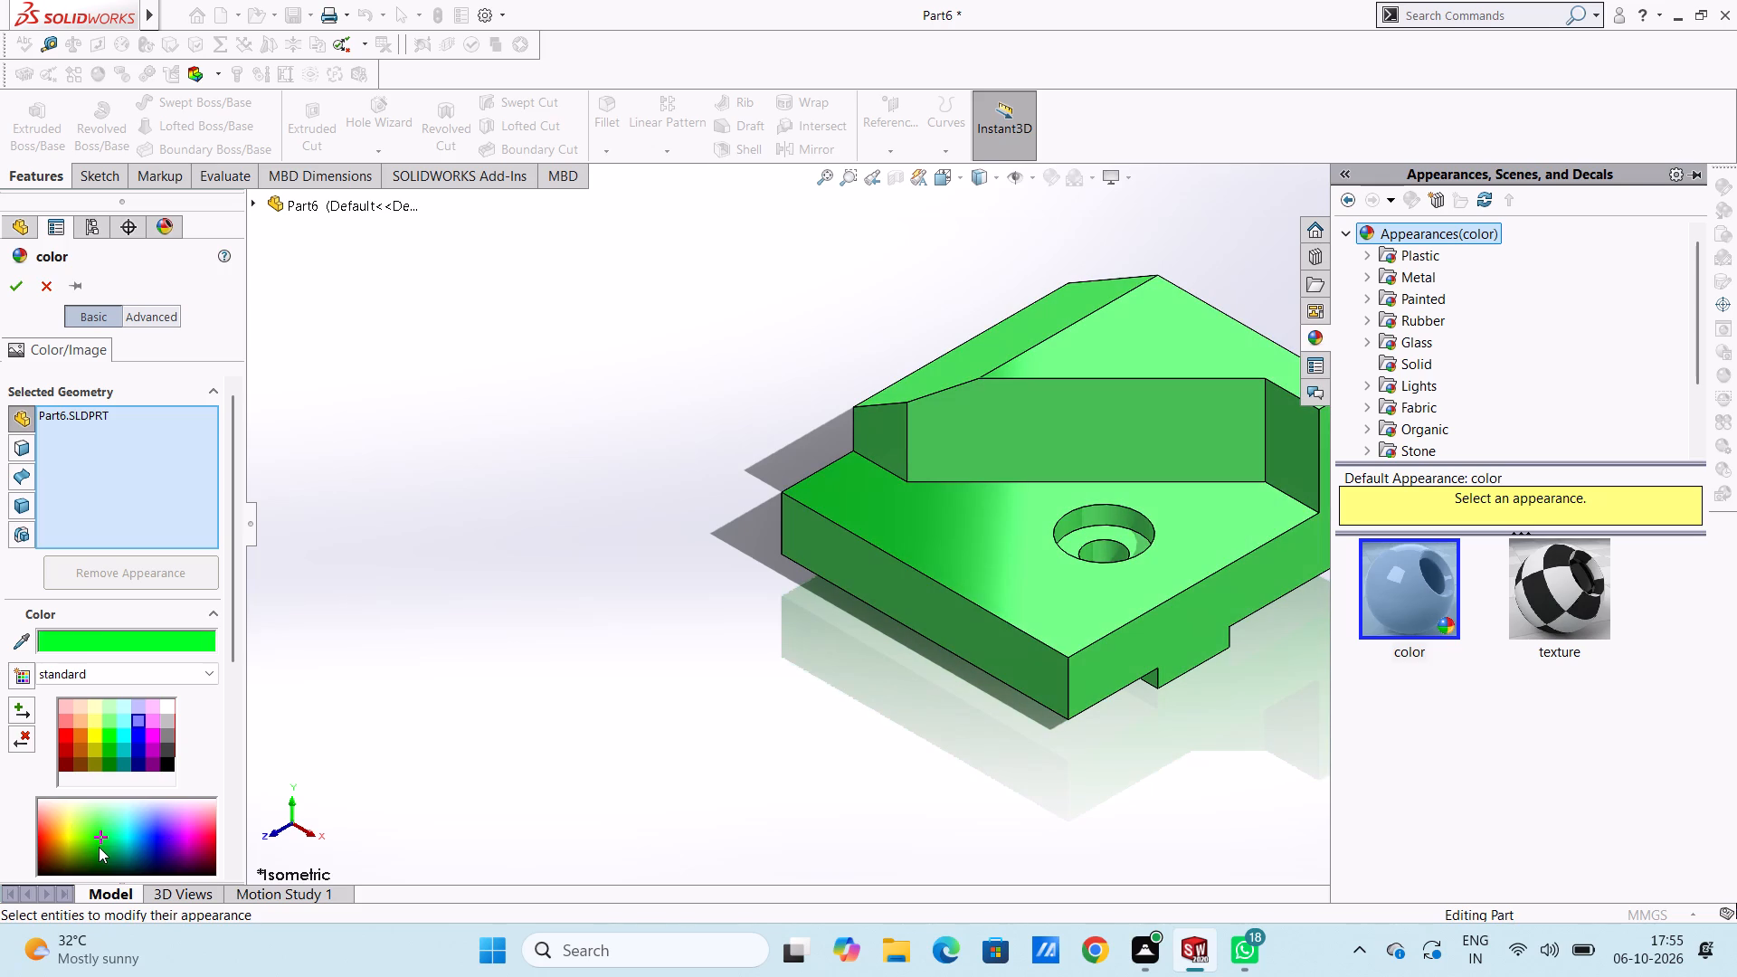
pyautogui.scroll(-1, 99, 847)
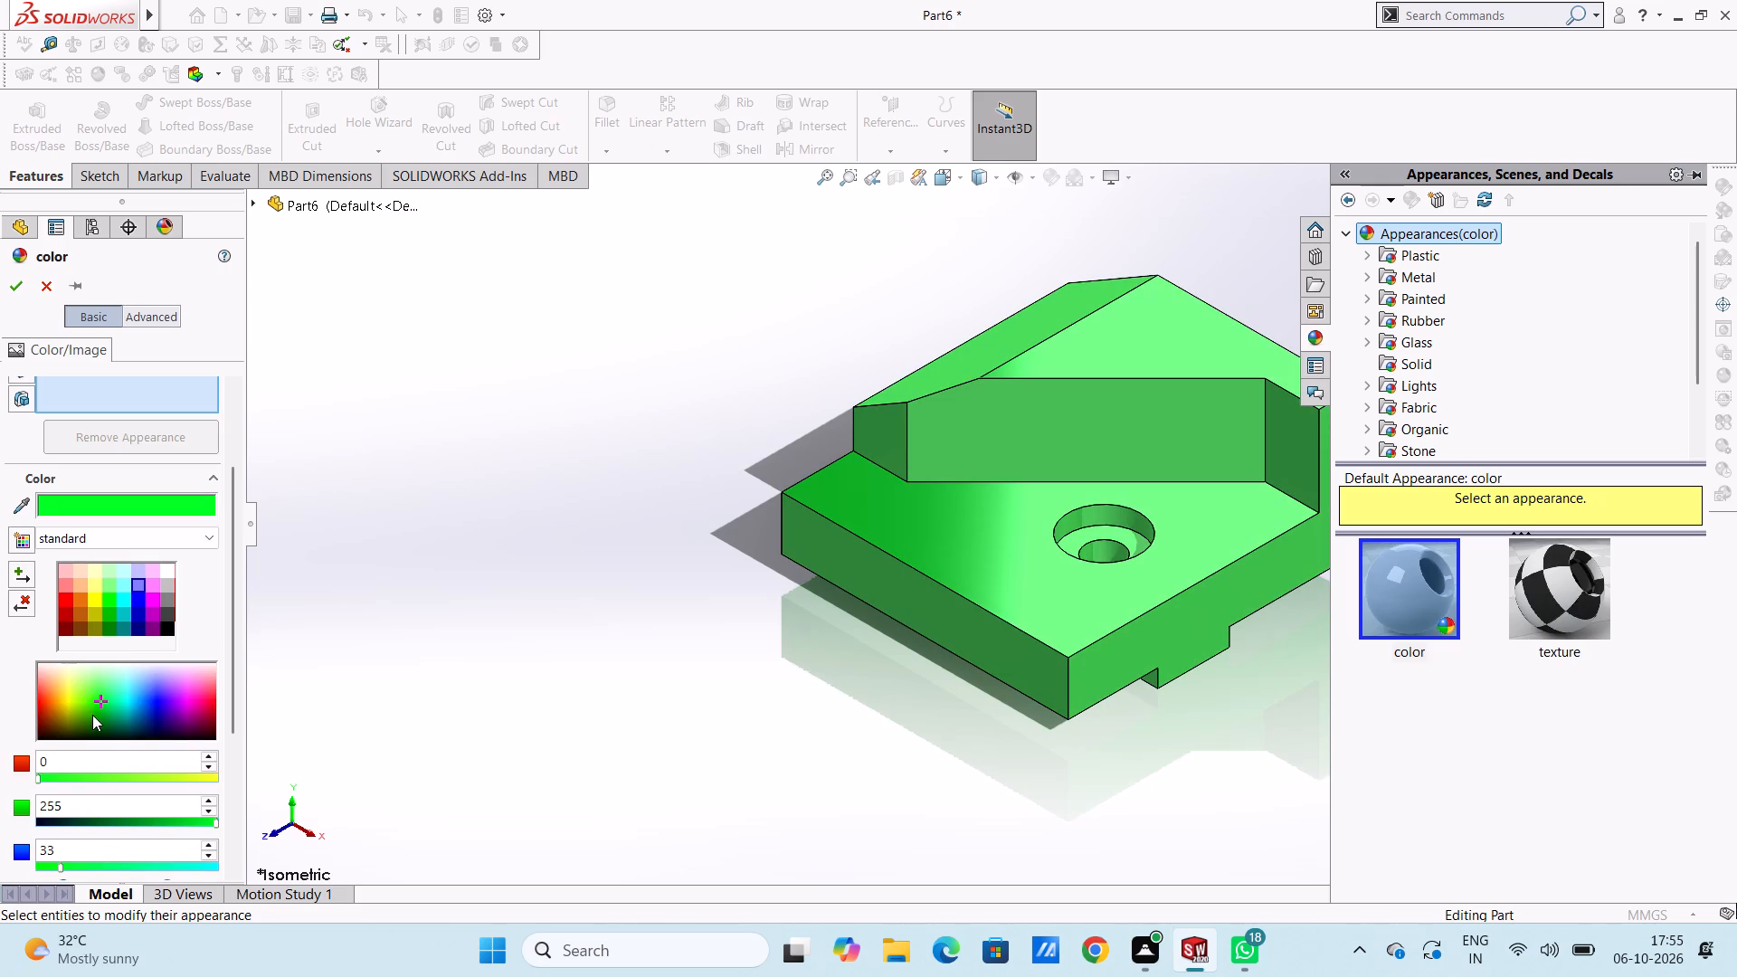
pyautogui.click(92, 715)
pyautogui.click(102, 720)
pyautogui.click(119, 721)
pyautogui.click(114, 721)
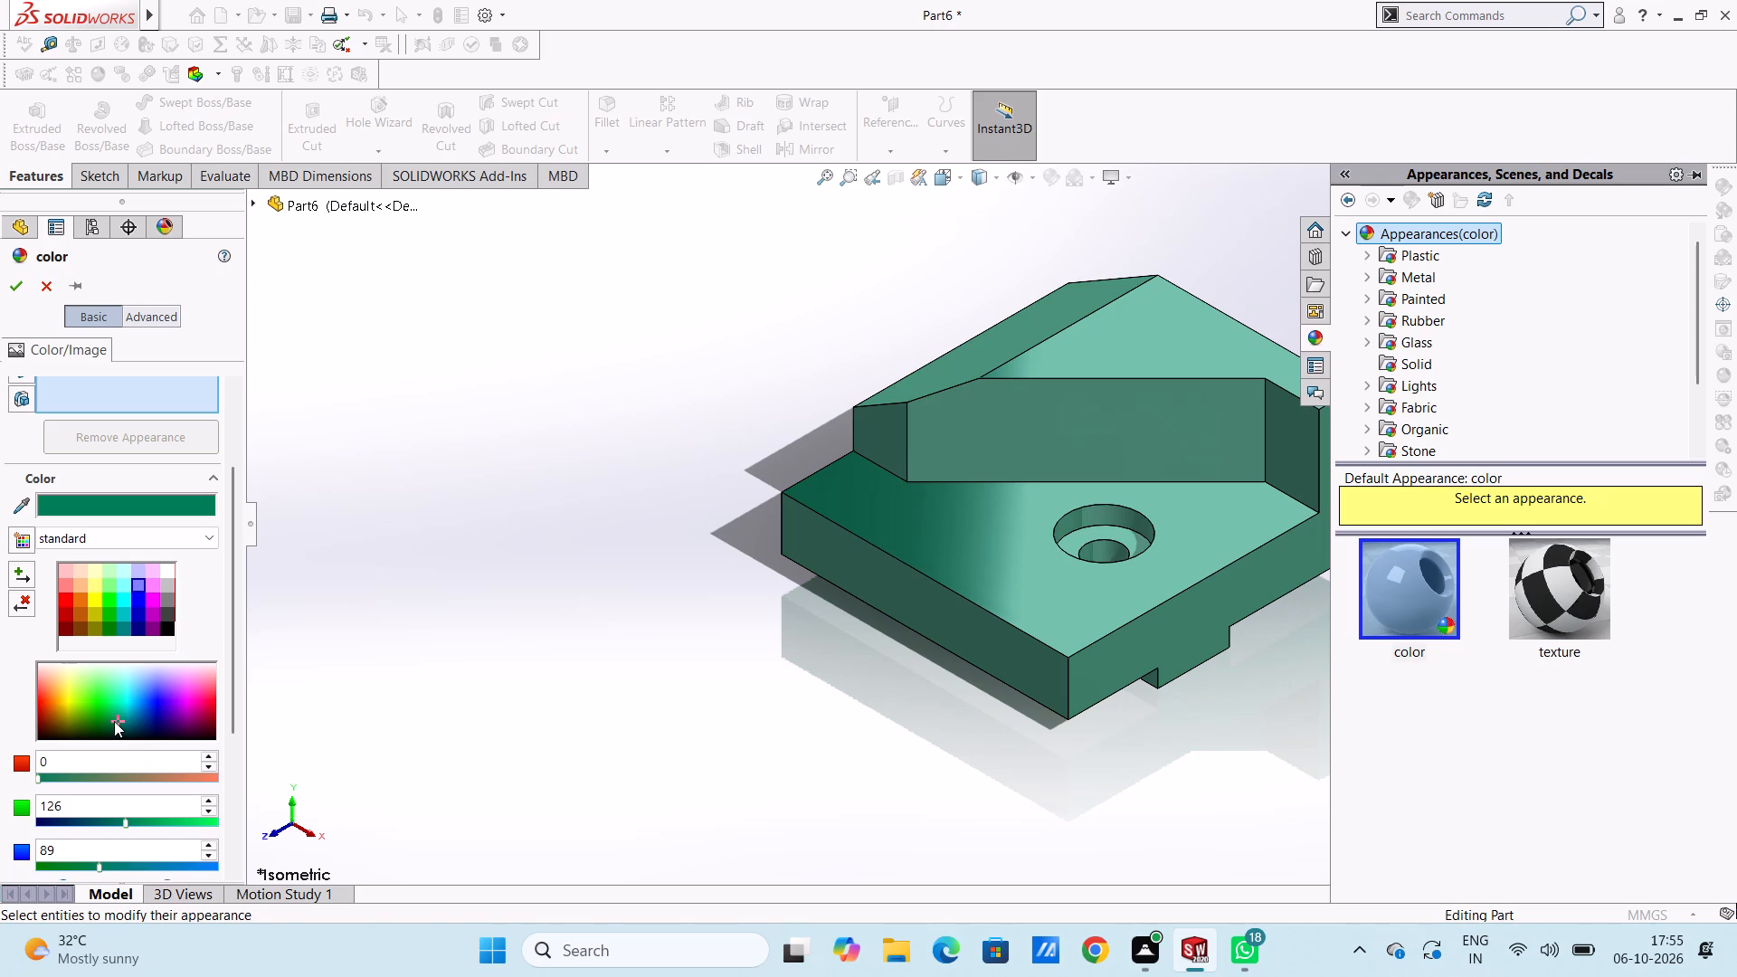
pyautogui.click(12, 289)
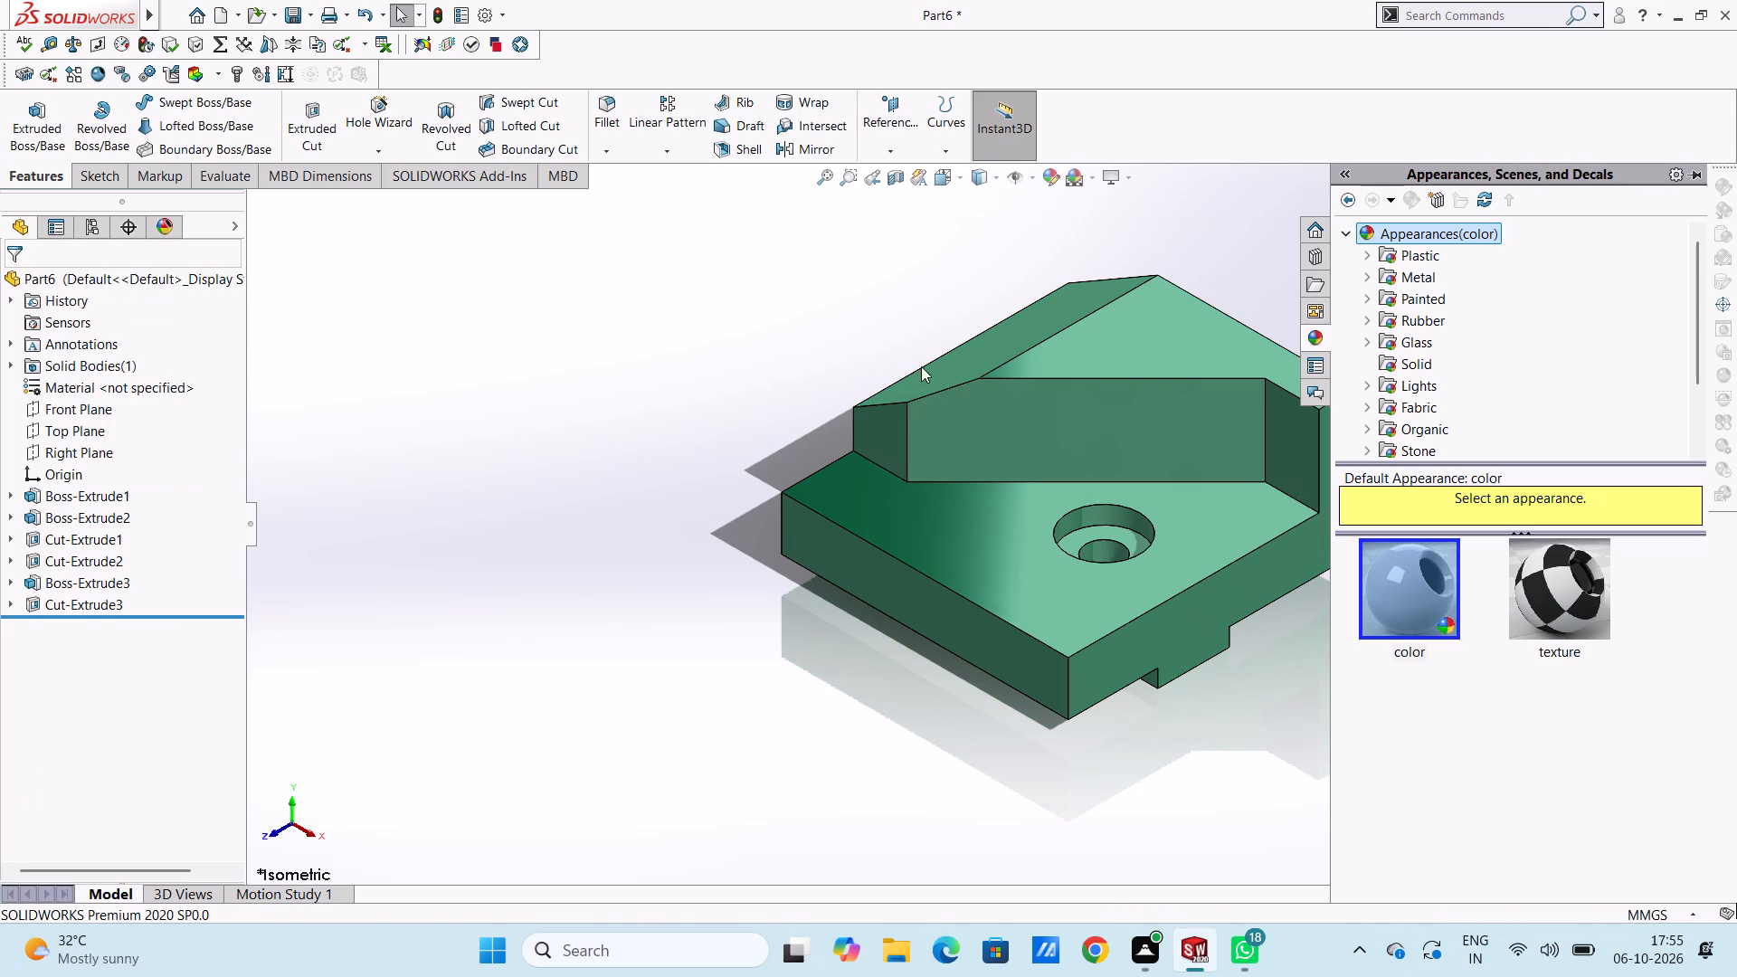
# Apply the chromium plate metal appearance to the cylindrical wall of the counterbore.
pyautogui.scroll(-2, 1121, 499)
pyautogui.scroll(1, 1175, 662)
pyautogui.scroll(-3, 1065, 593)
pyautogui.scroll(-2, 1025, 475)
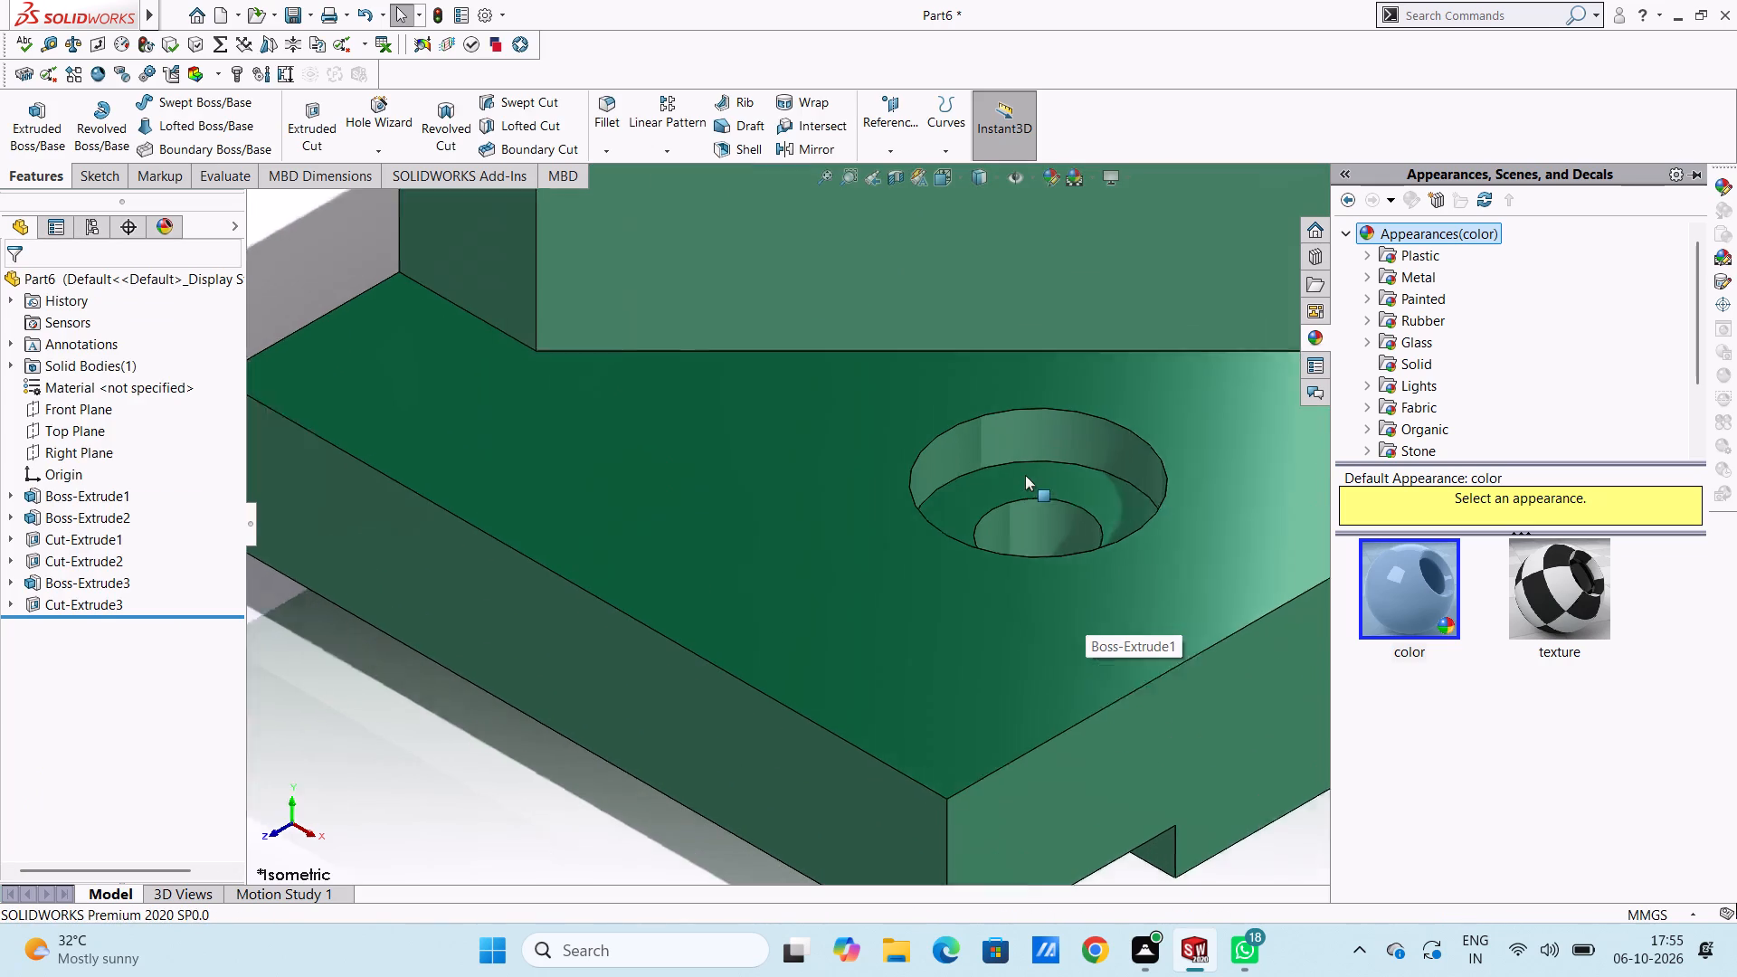
pyautogui.scroll(-2, 1025, 475)
pyautogui.click(1408, 271)
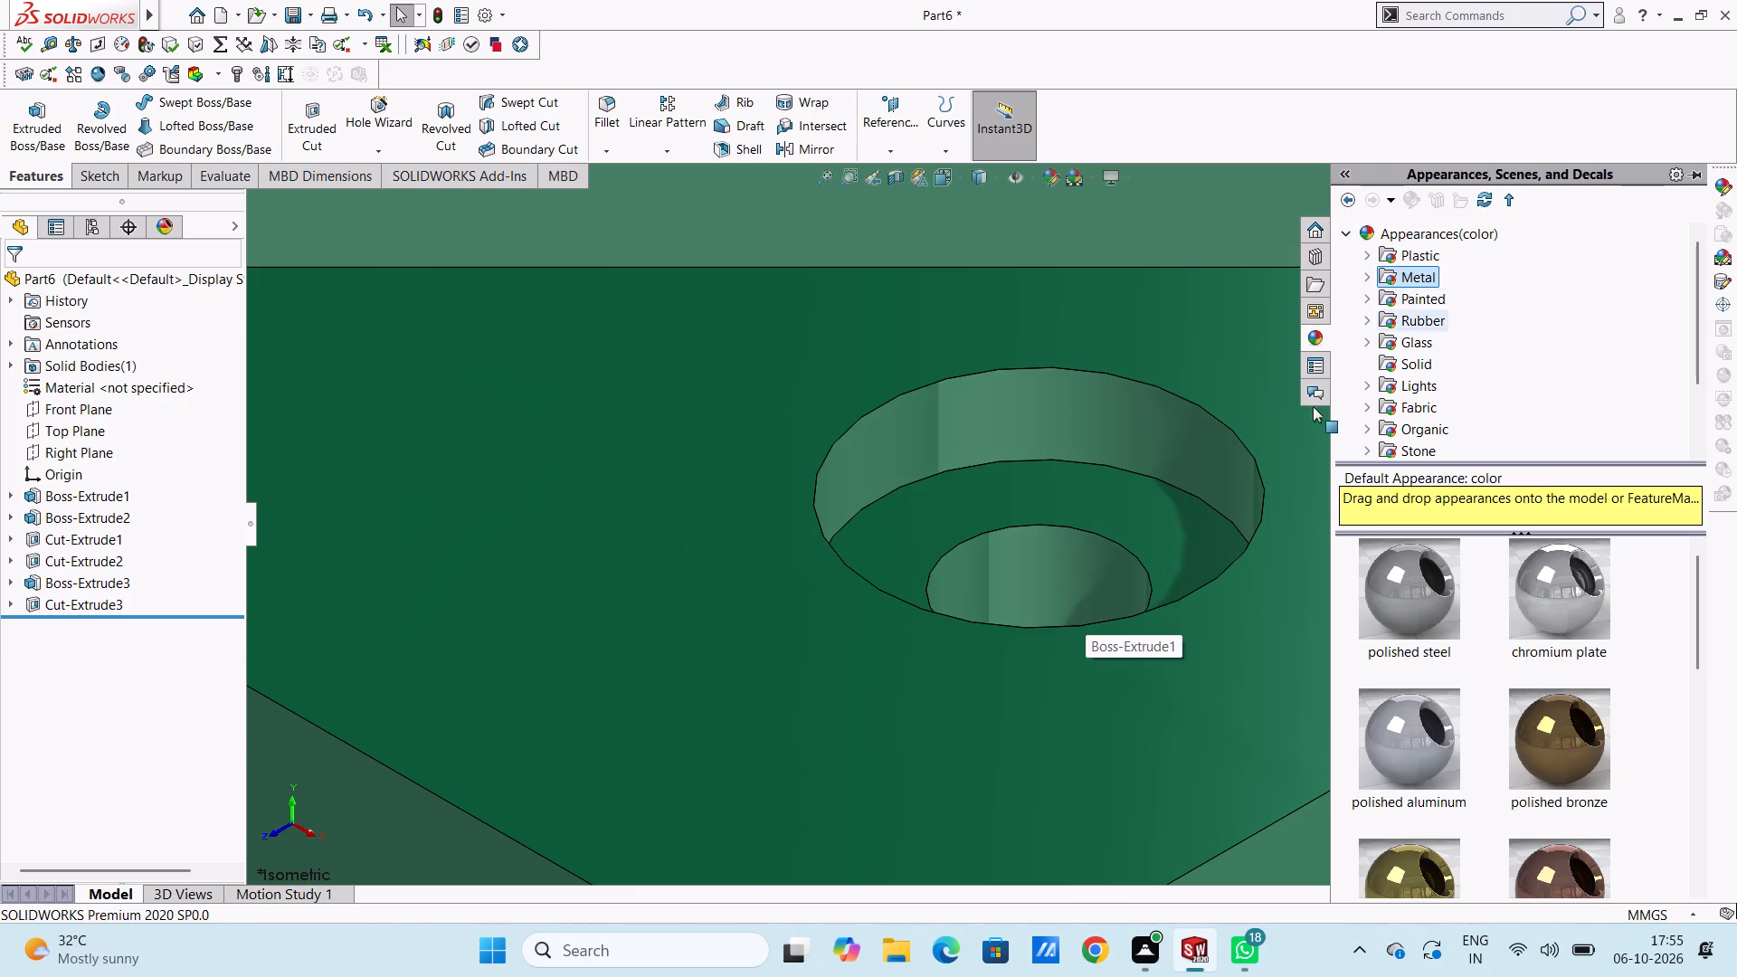
pyautogui.scroll(-5, 994, 476)
pyautogui.moveTo(1562, 585); pyautogui.dragTo(1018, 561)
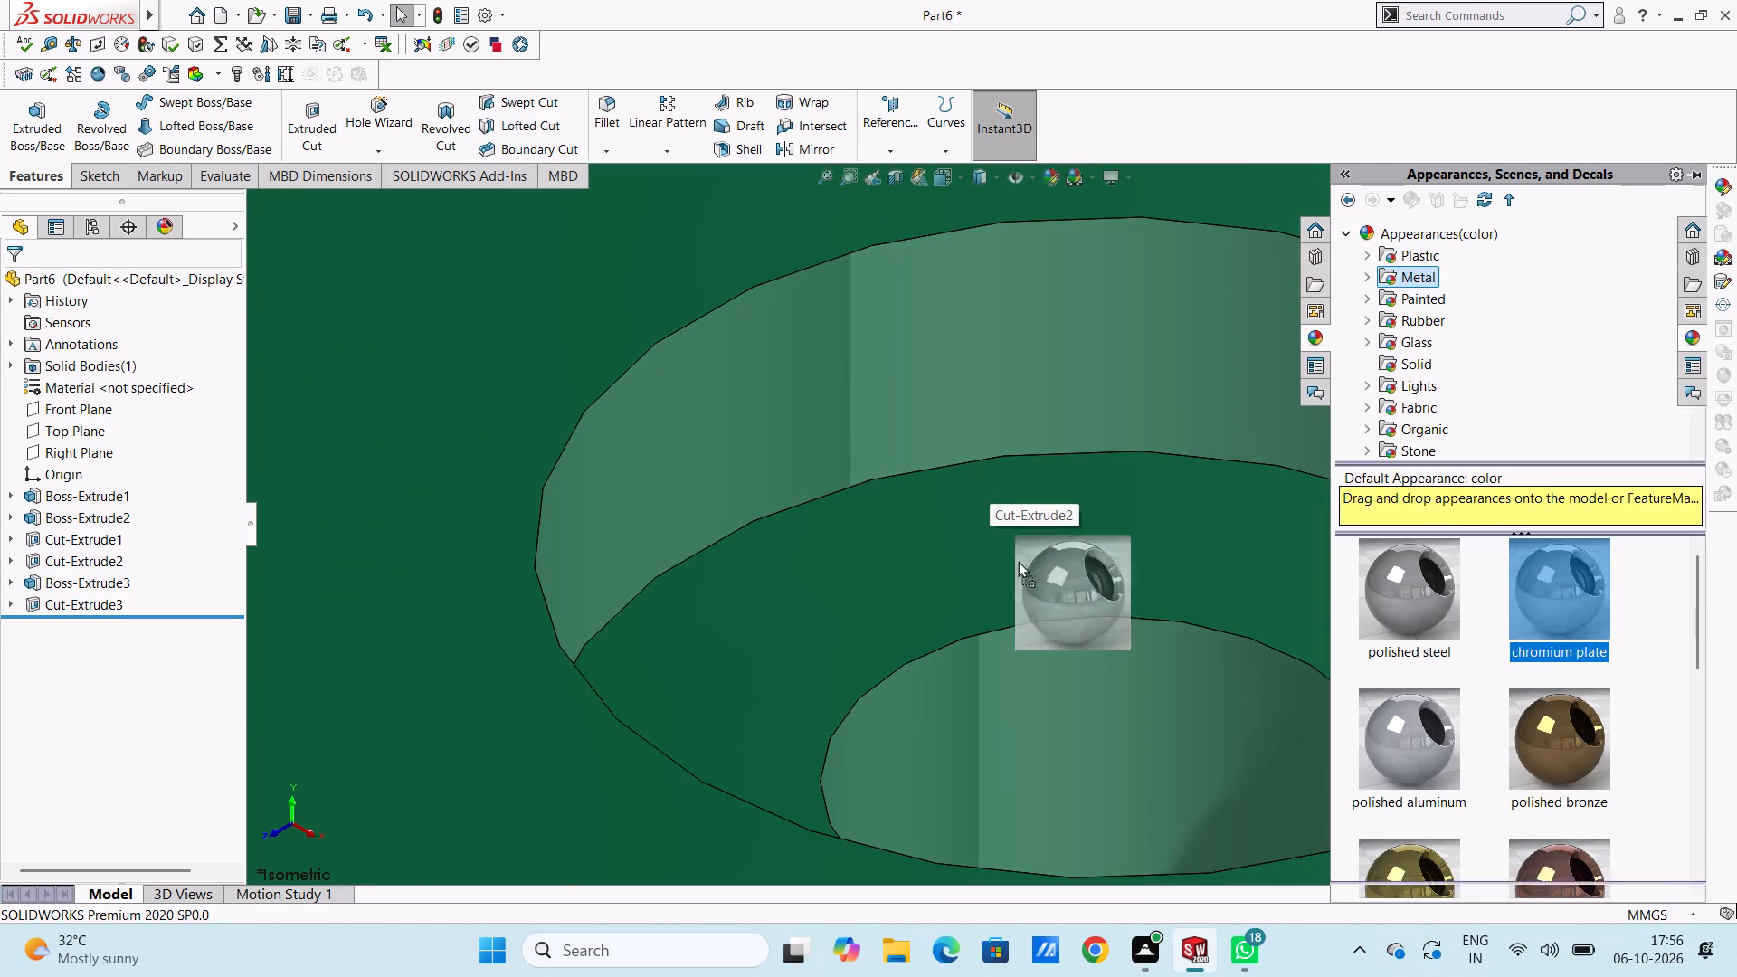
pyautogui.moveTo(1018, 561); pyautogui.dragTo(799, 447)
pyautogui.click(798, 447)
# Apply the chromium plate appearance to the flat ring-shaped floor of the counterbore.
pyautogui.scroll(2, 998, 573)
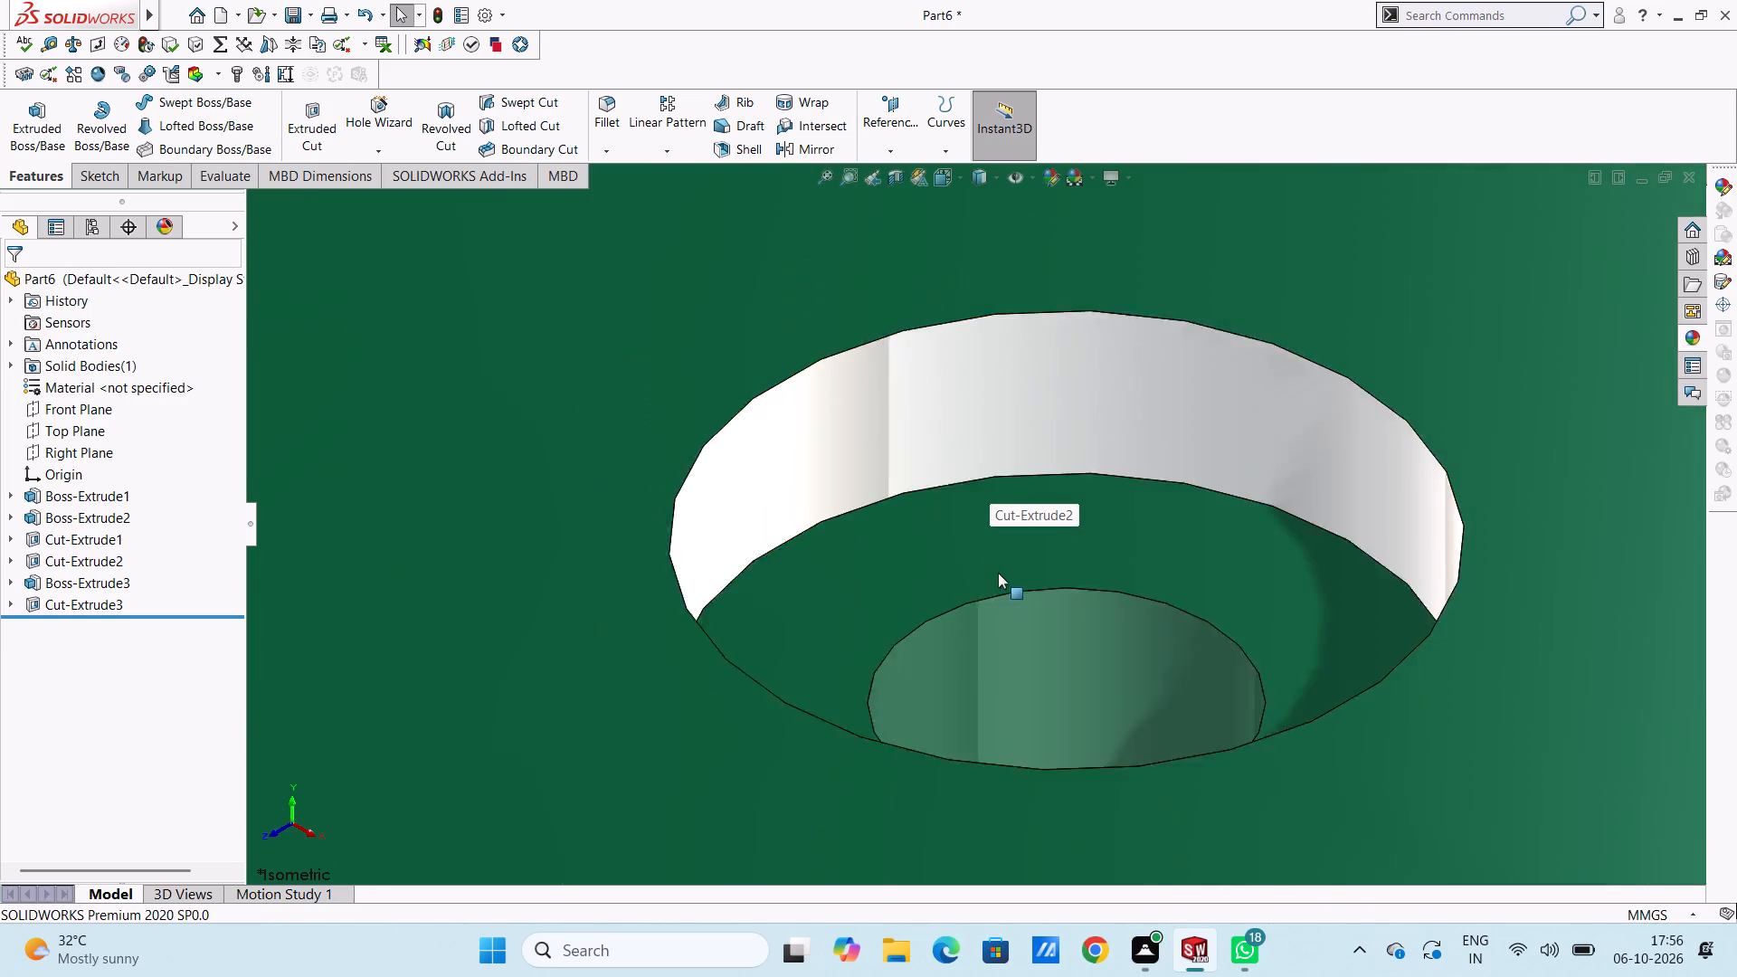
pyautogui.scroll(4, 998, 573)
pyautogui.scroll(-8, 969, 585)
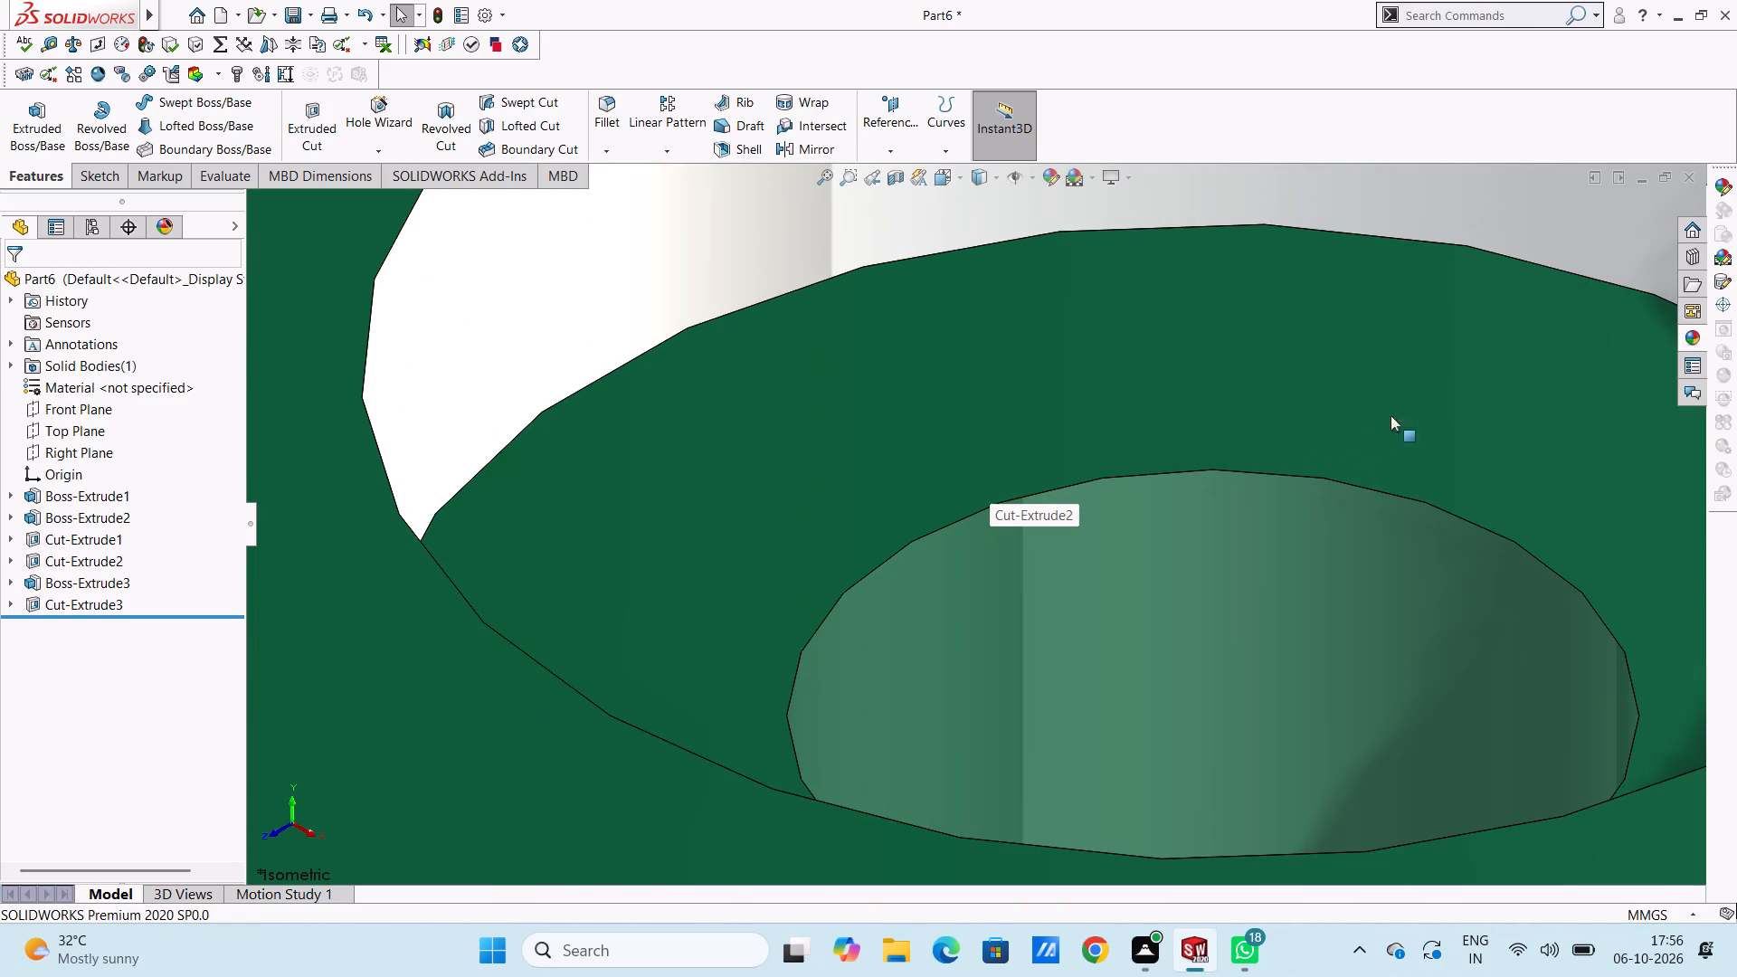
pyautogui.click(1692, 335)
pyautogui.moveTo(1542, 596); pyautogui.dragTo(911, 508)
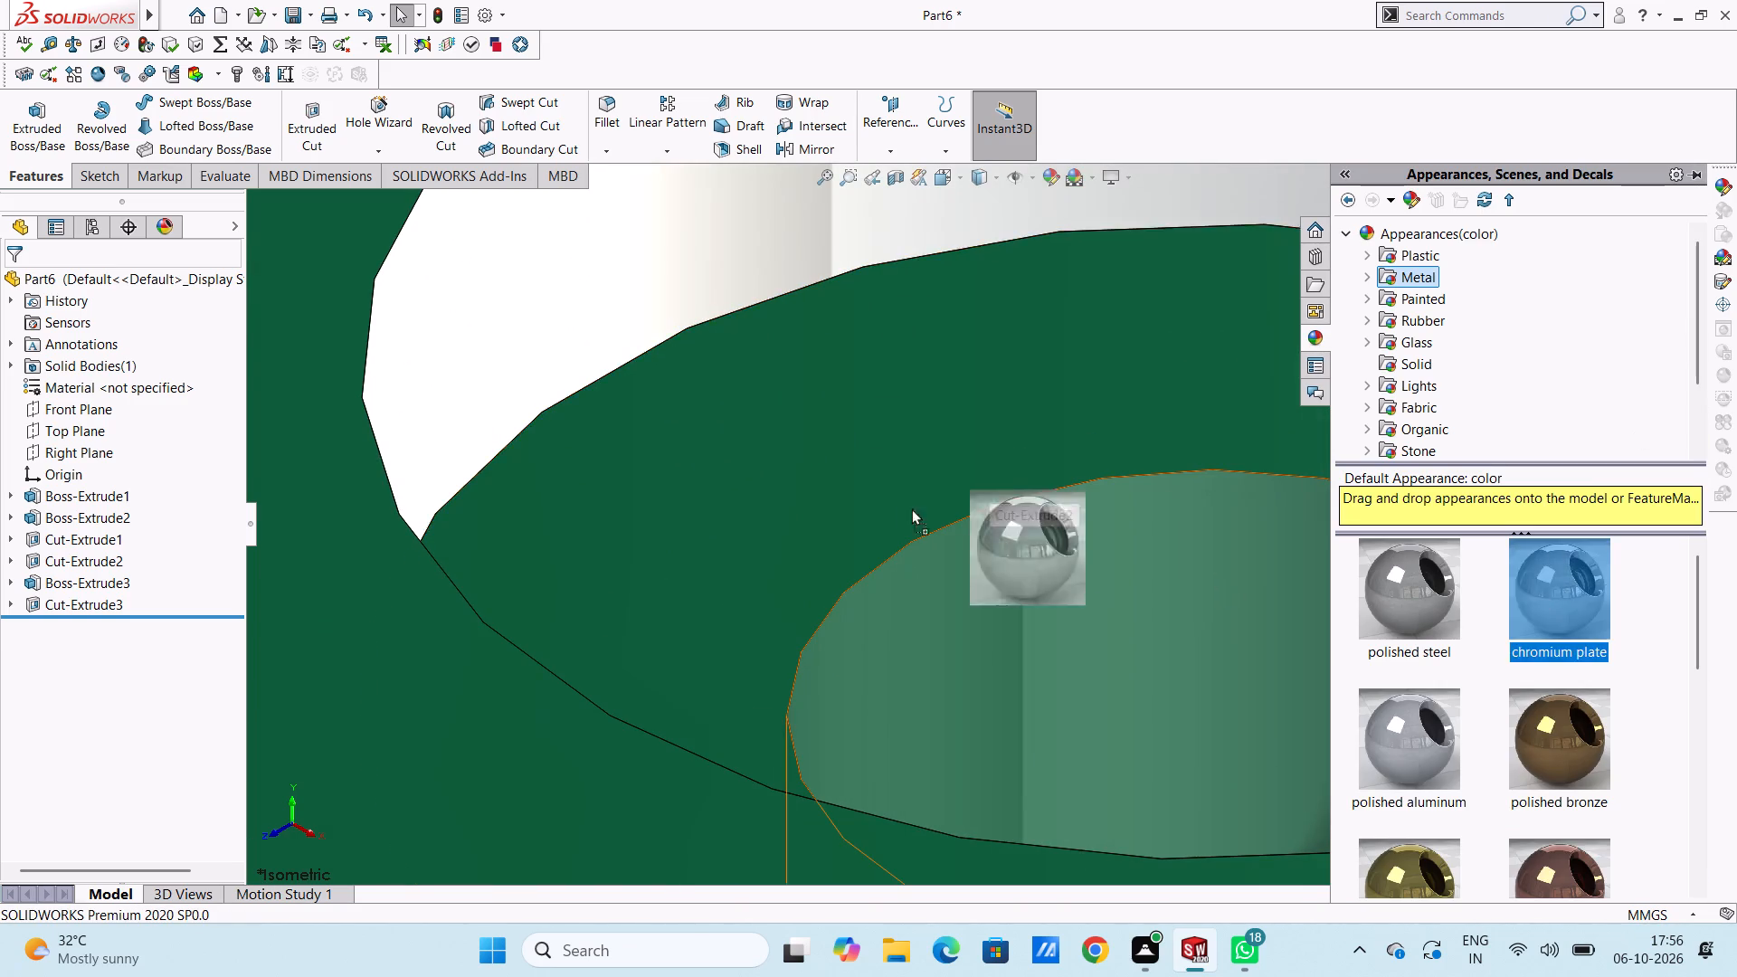
pyautogui.moveTo(911, 508); pyautogui.dragTo(854, 483)
pyautogui.click(854, 483)
# Apply the chromium plate appearance to the inner wall of the smaller through hole below the counterbore.
pyautogui.scroll(4, 1121, 589)
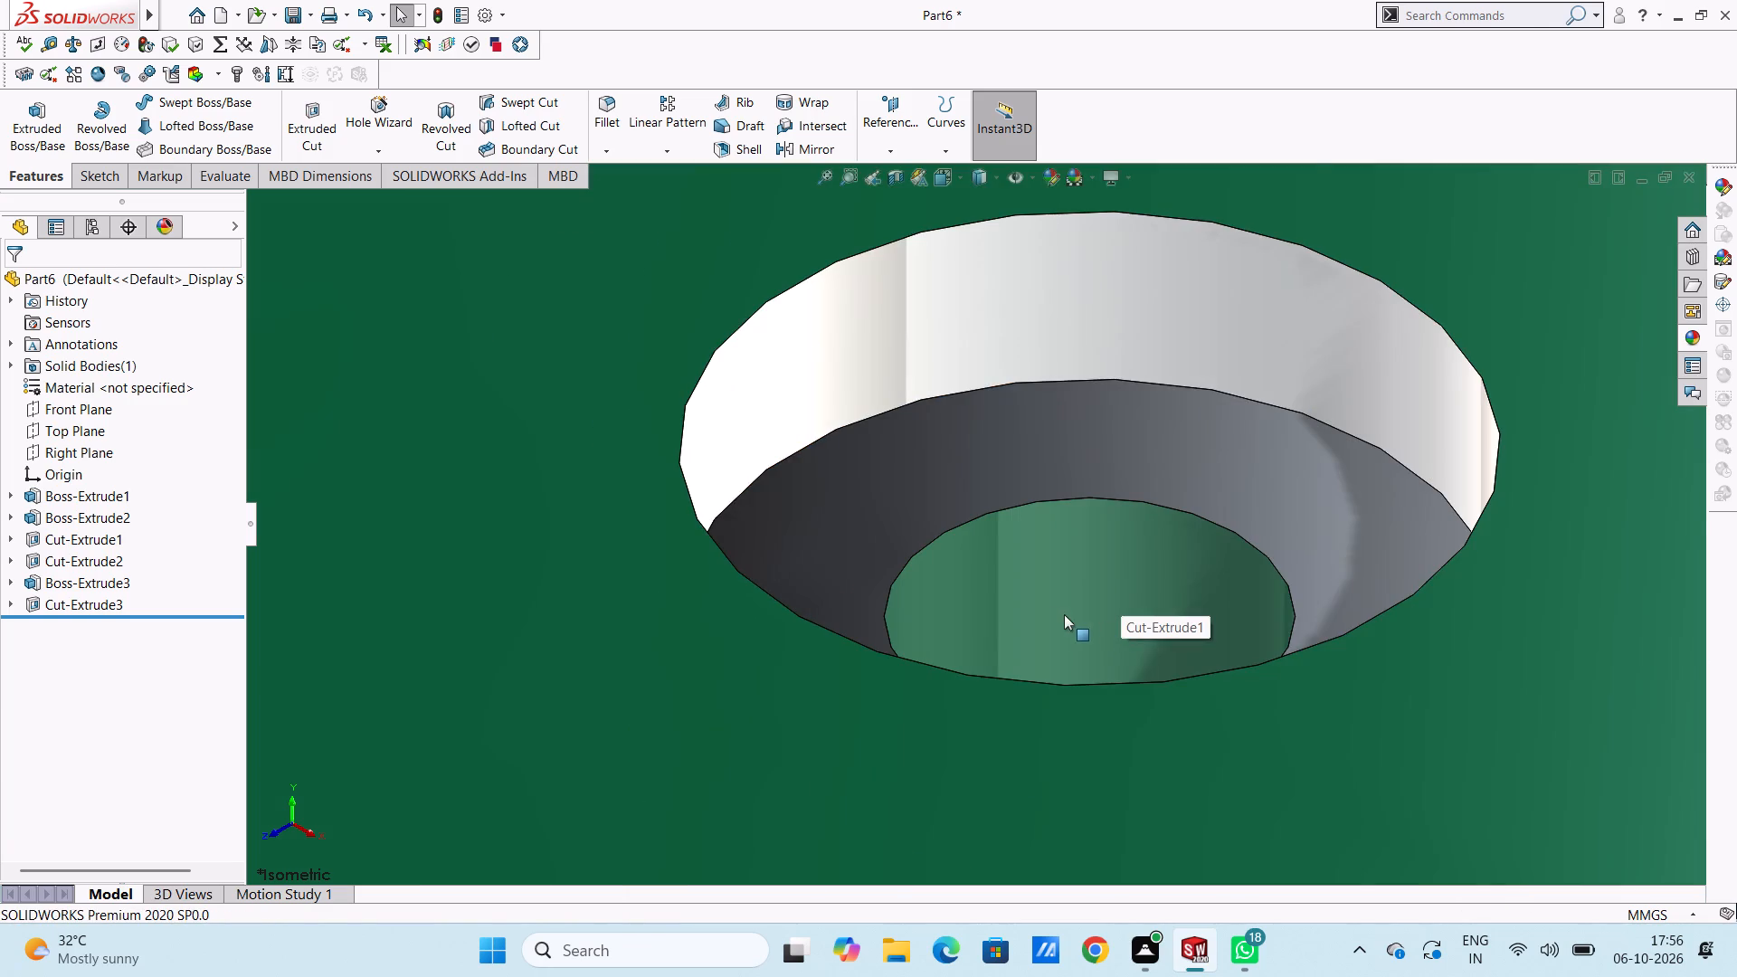
pyautogui.scroll(-3, 1054, 614)
pyautogui.click(1689, 328)
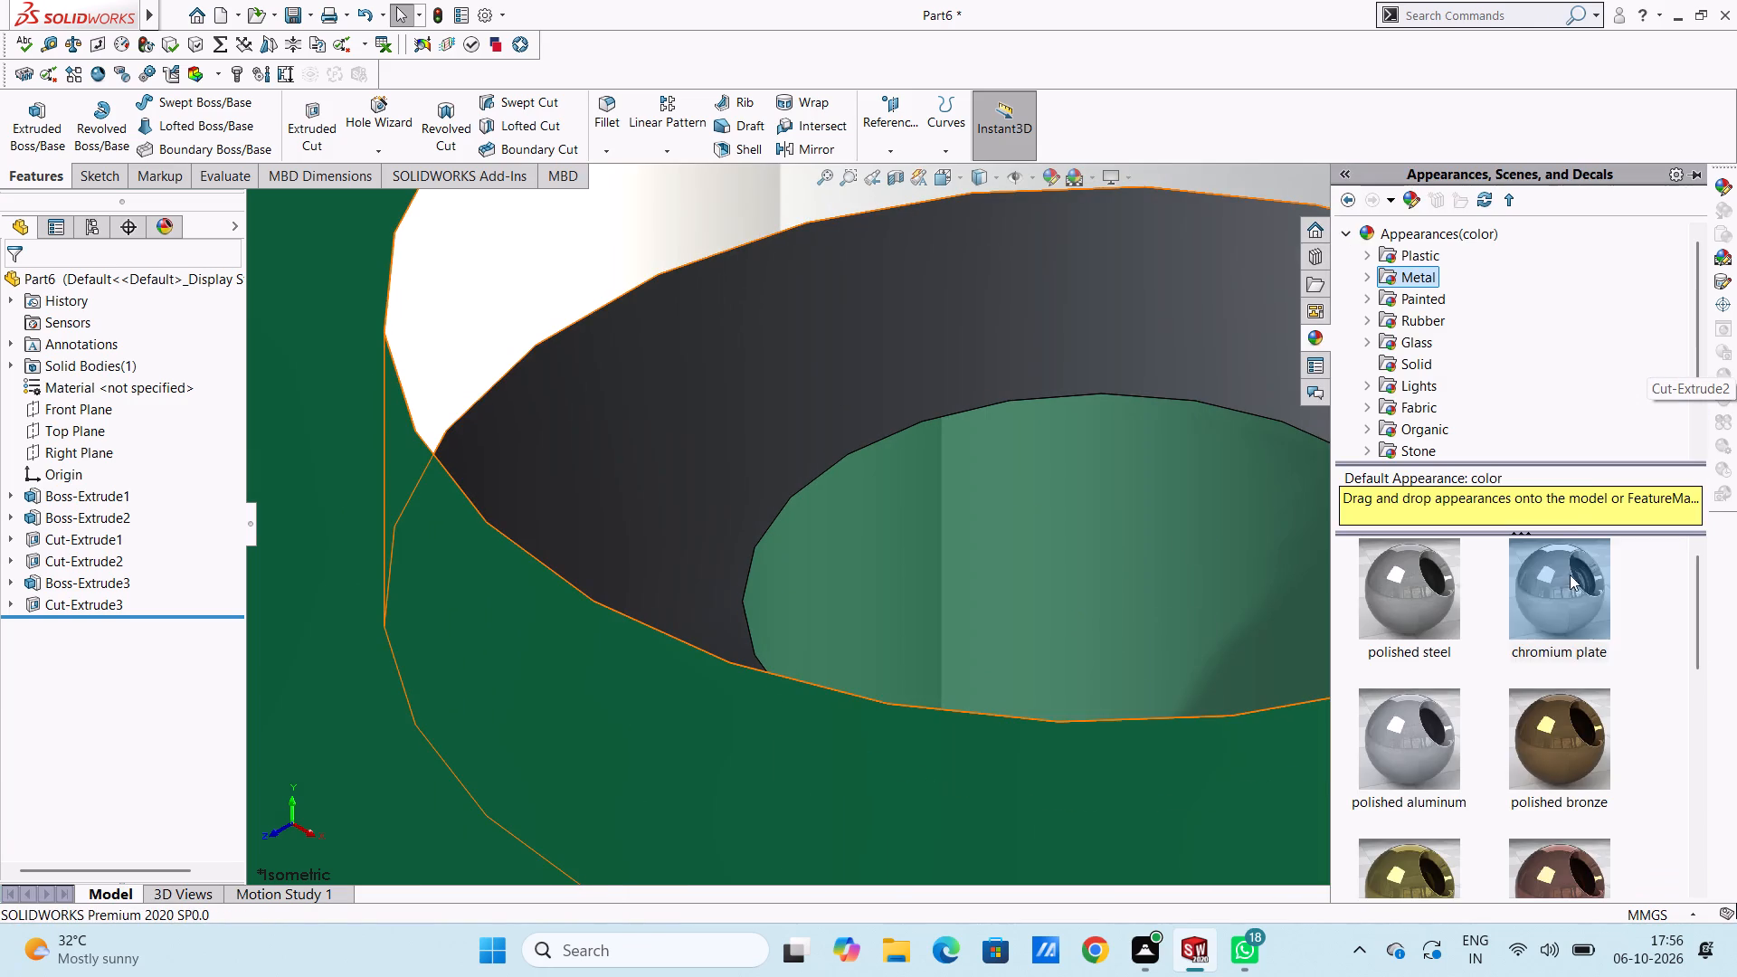
pyautogui.moveTo(1570, 578); pyautogui.dragTo(1097, 621)
pyautogui.click(1097, 621)
pyautogui.scroll(5, 1094, 621)
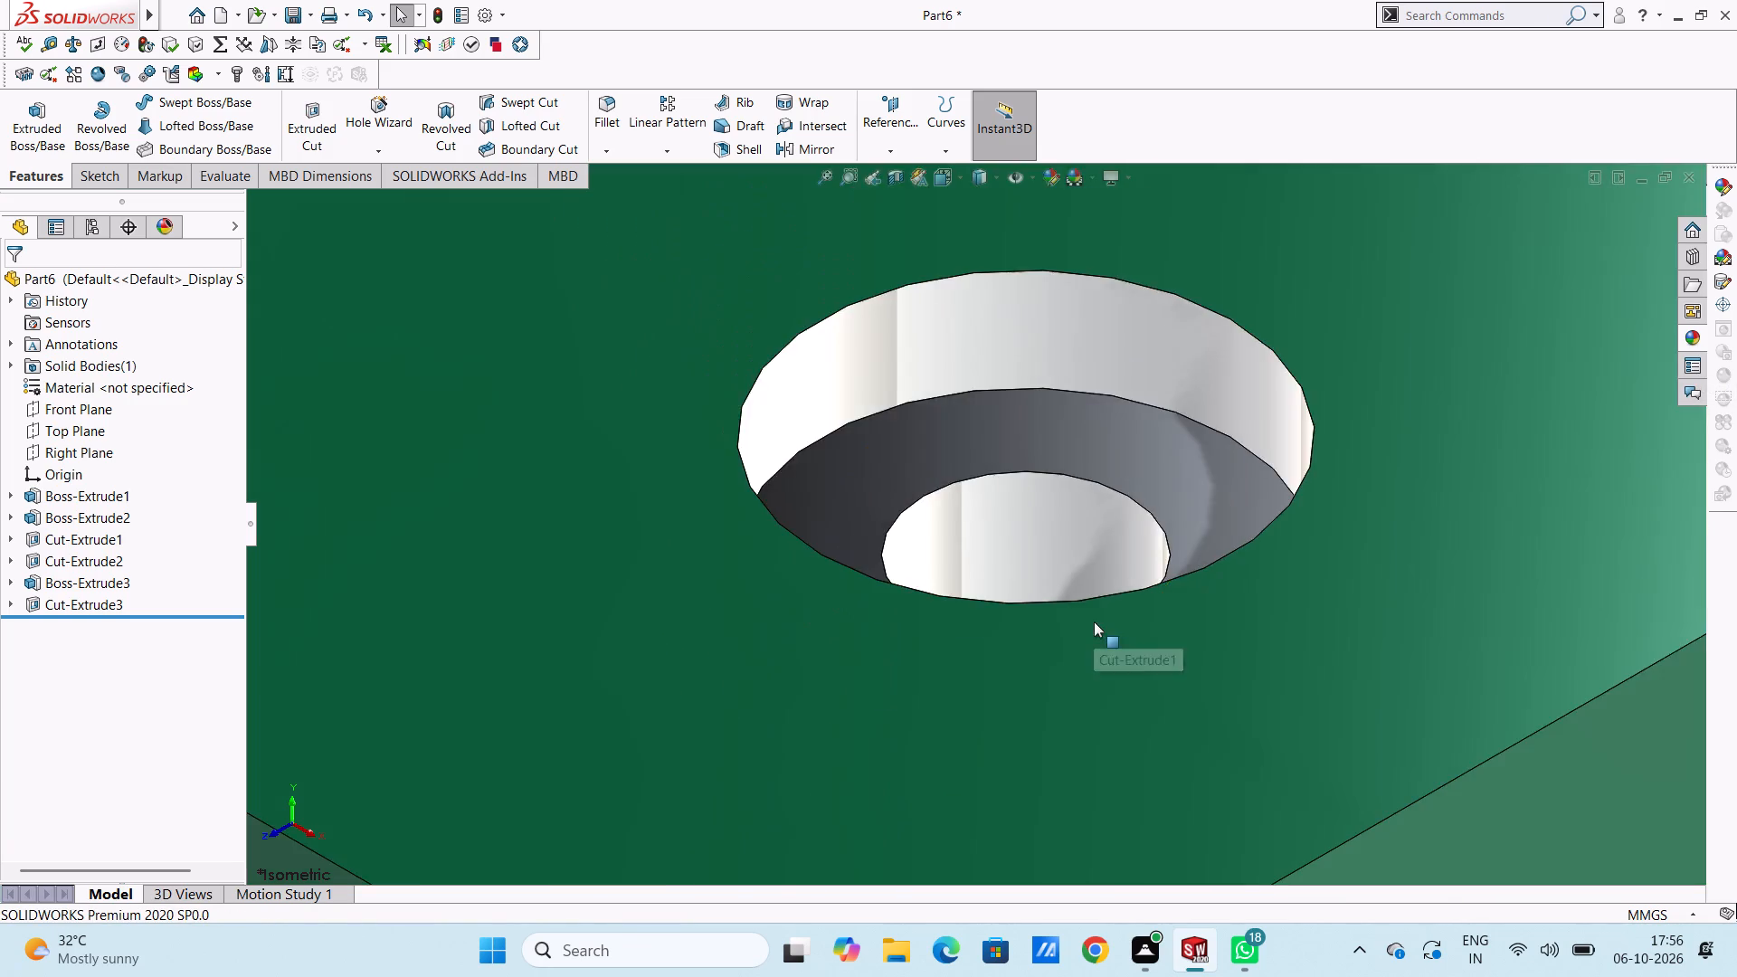
pyautogui.scroll(10, 1094, 621)
# Apply the polished steel appearance to the sloped corner cut face of the raised block.
pyautogui.scroll(-3, 823, 370)
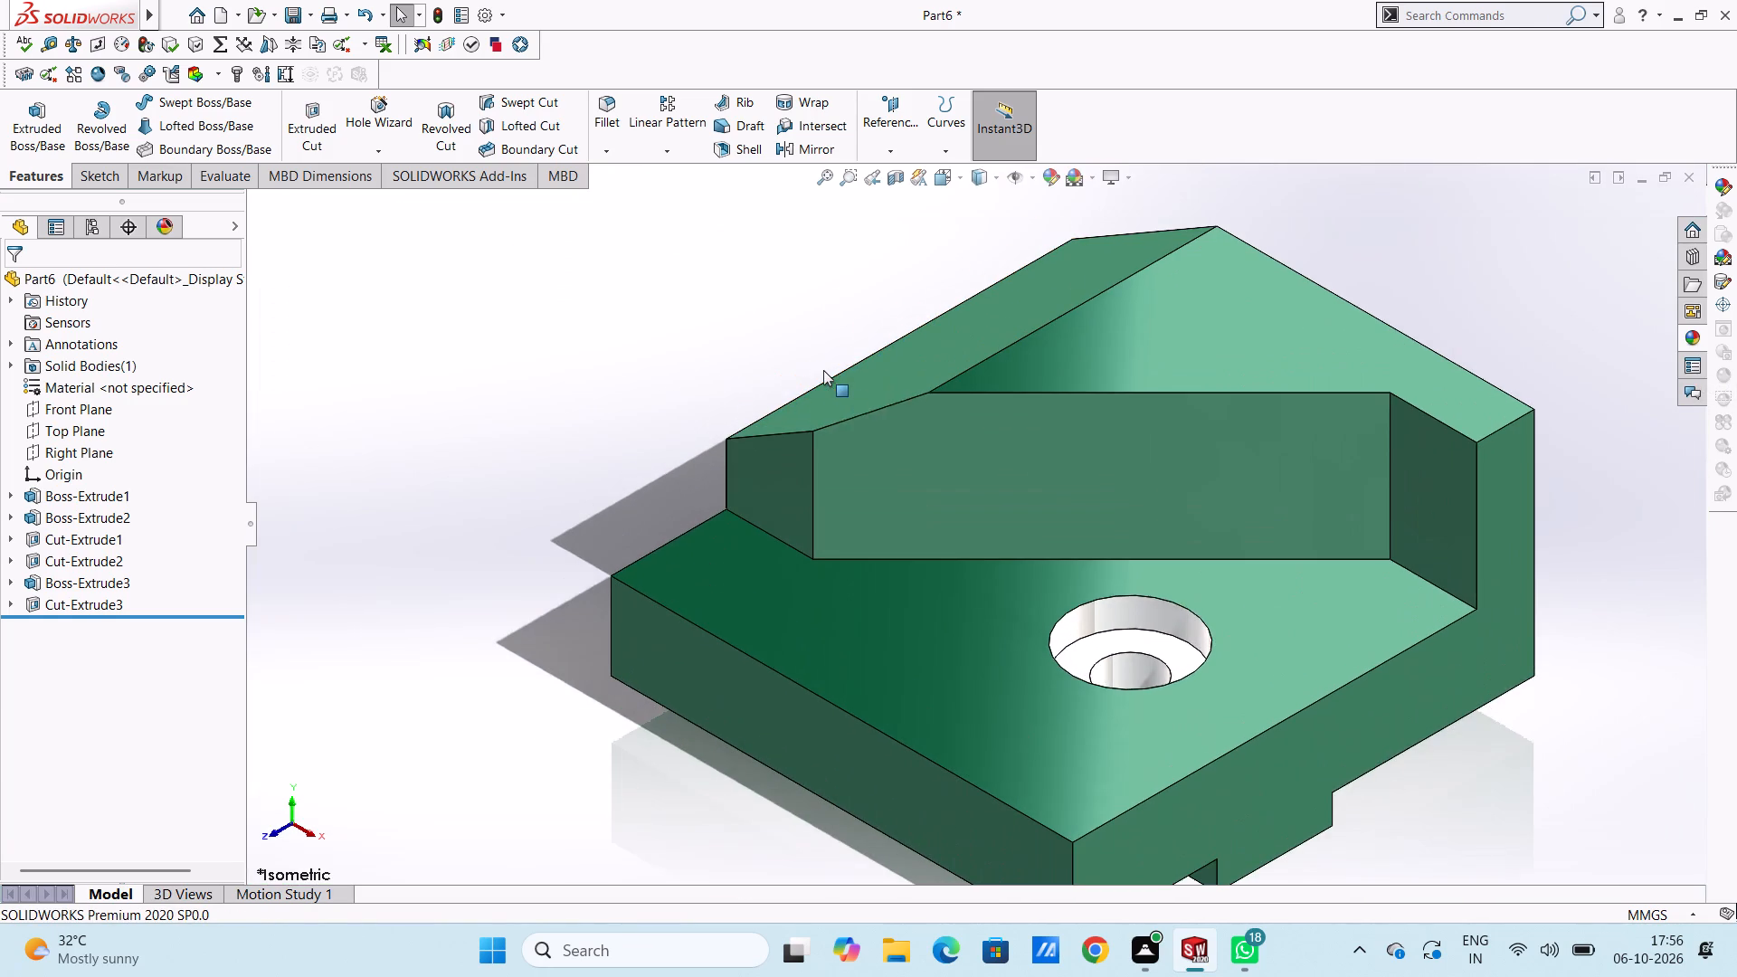
pyautogui.scroll(-4, 837, 372)
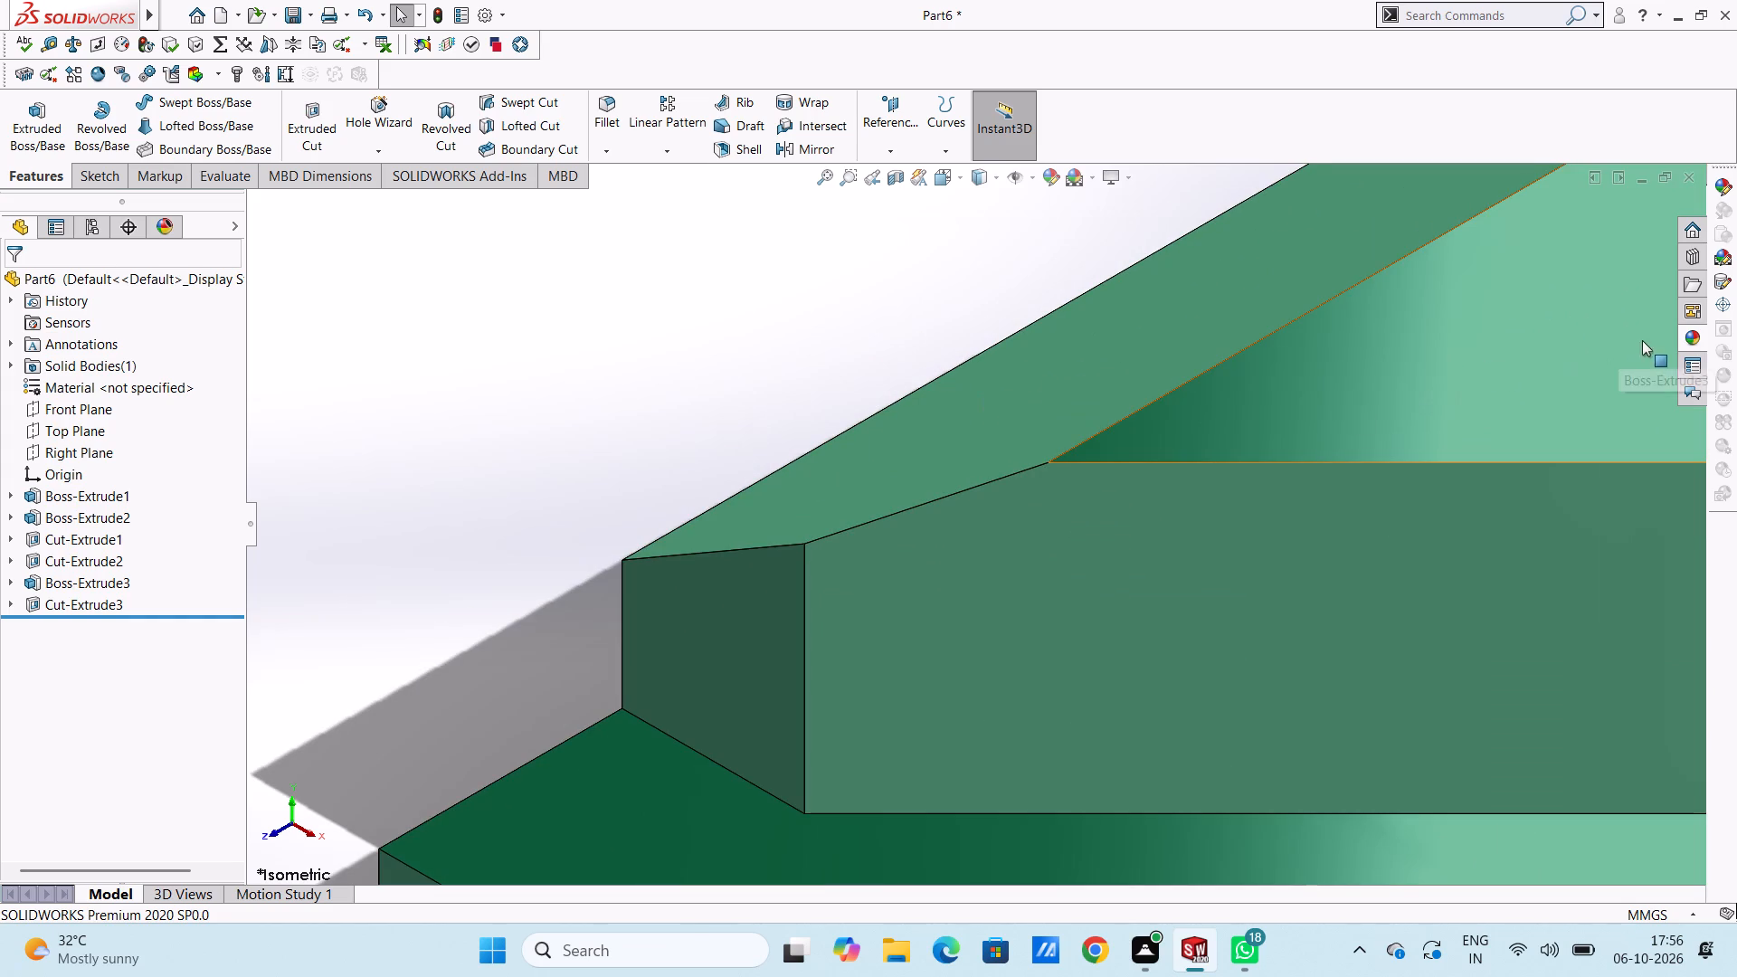
pyautogui.click(1688, 332)
pyautogui.moveTo(1413, 604); pyautogui.dragTo(1410, 603)
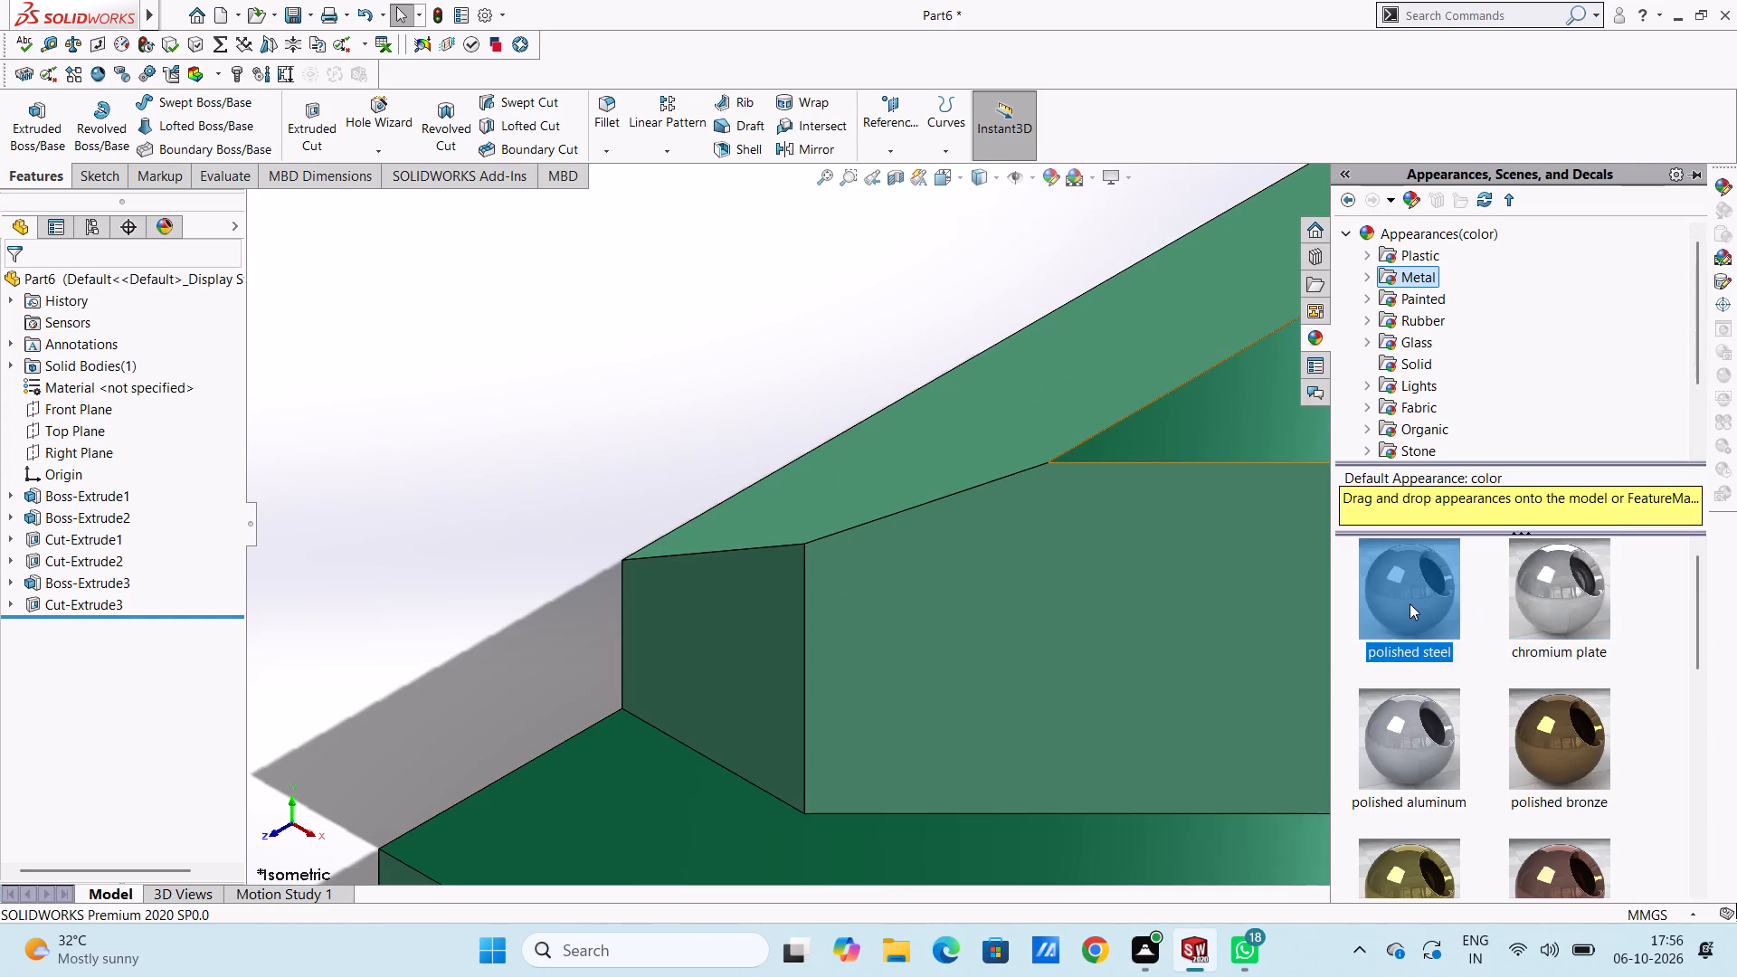
pyautogui.moveTo(1410, 603); pyautogui.dragTo(888, 443)
pyautogui.click(888, 443)
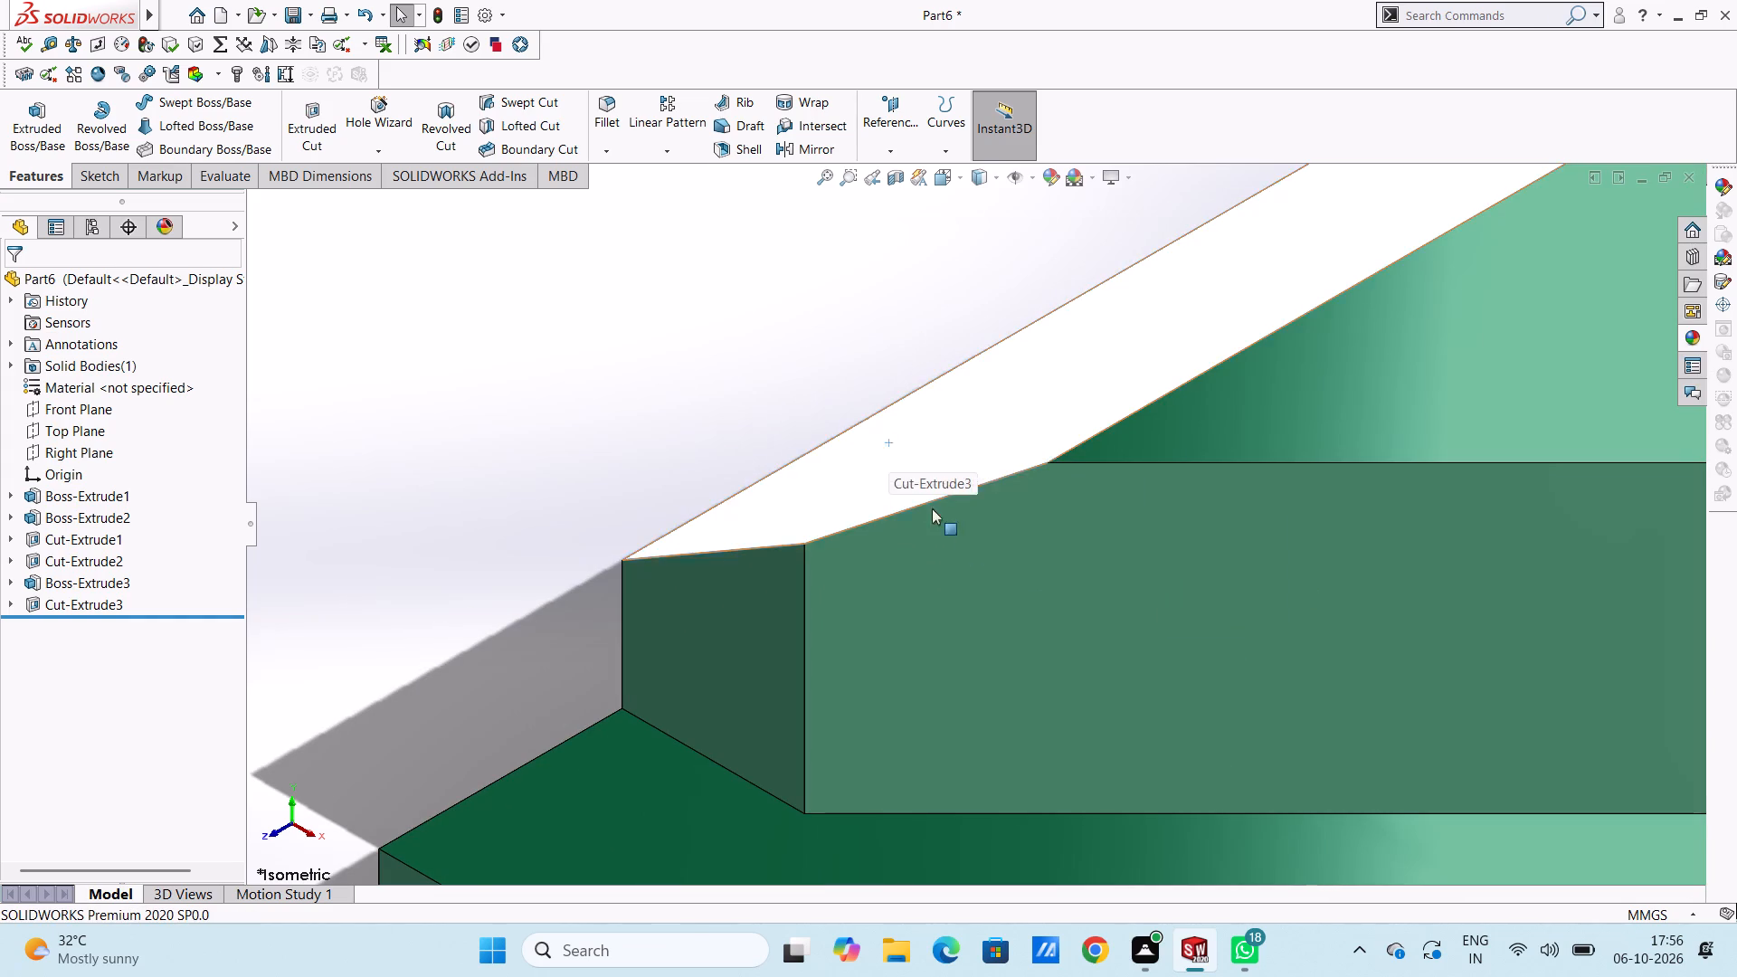
# Apply the polished steel appearance to the raised block's short vertical face beside the sloped corner cut.
pyautogui.scroll(5, 1045, 619)
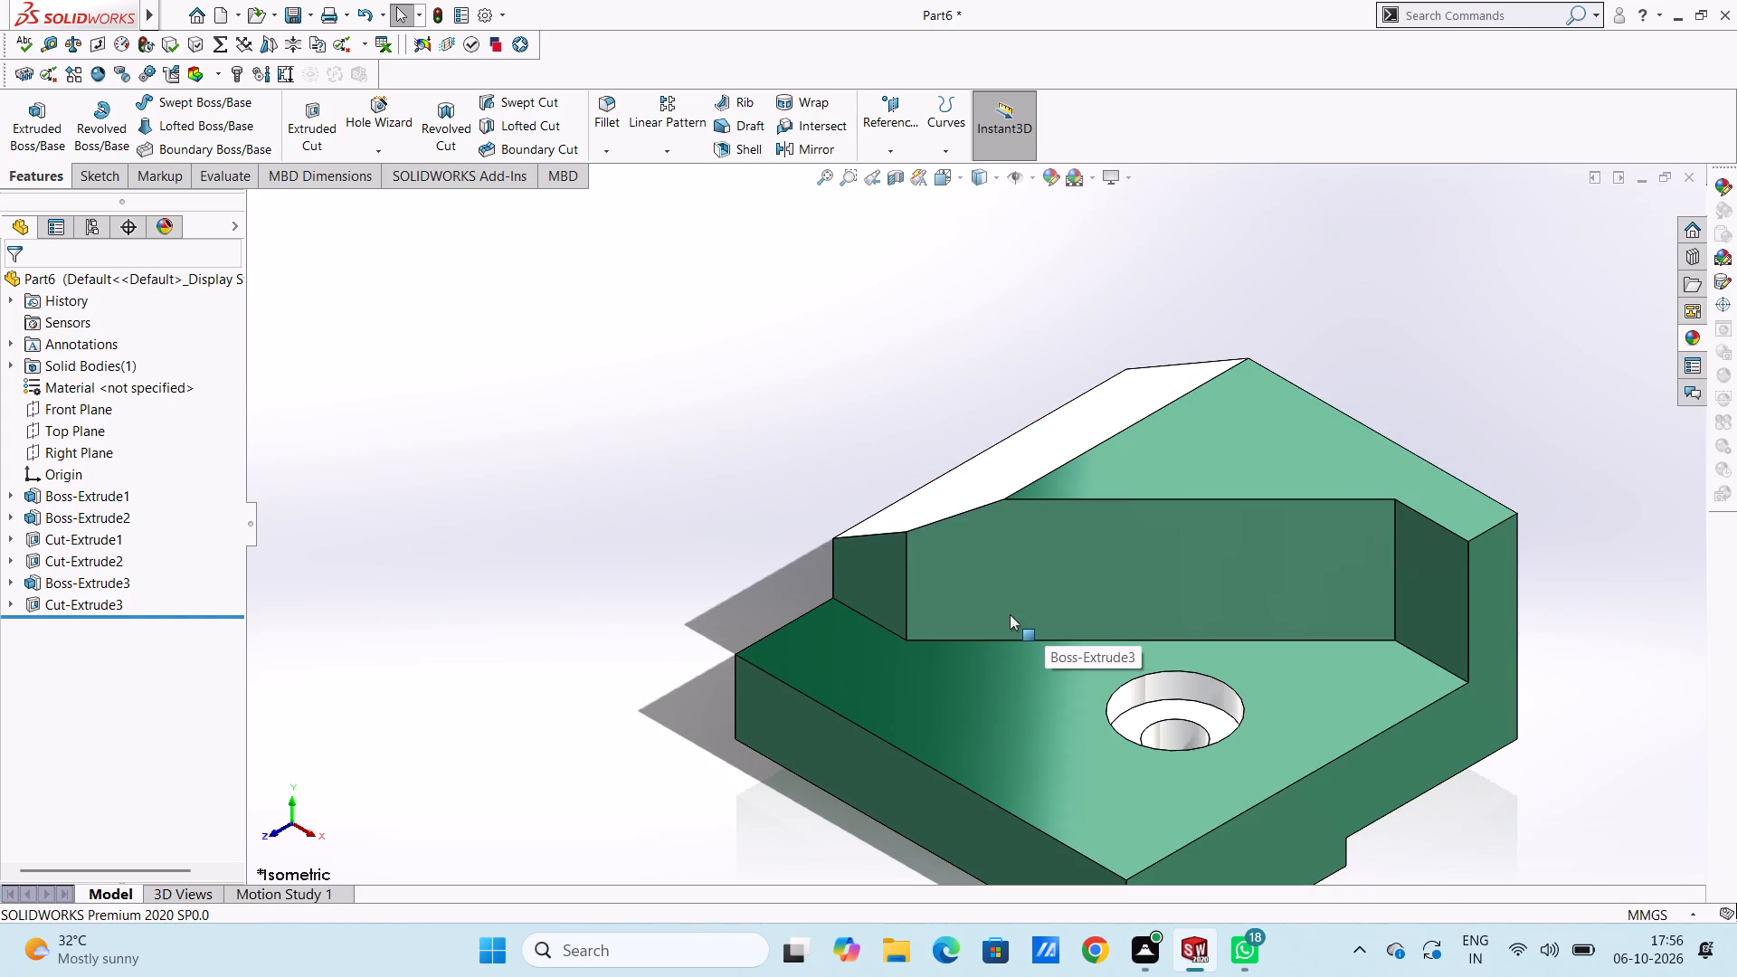
pyautogui.scroll(-3, 908, 602)
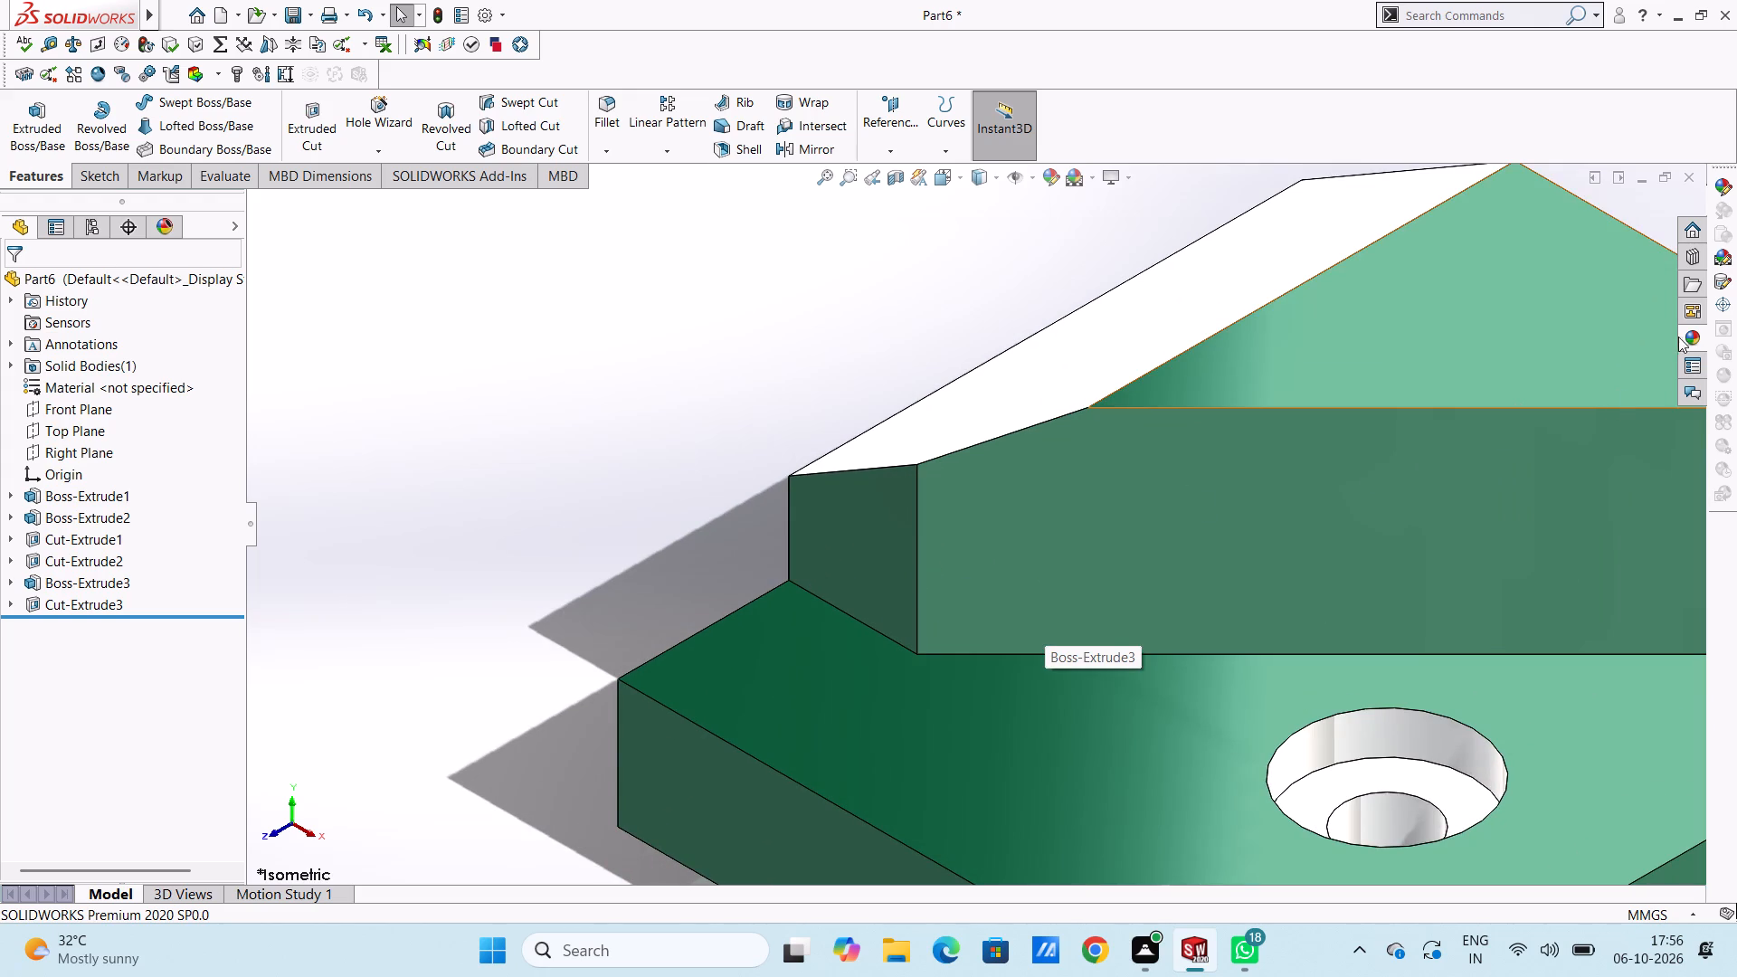
pyautogui.click(1682, 334)
pyautogui.moveTo(1396, 614); pyautogui.dragTo(1020, 610)
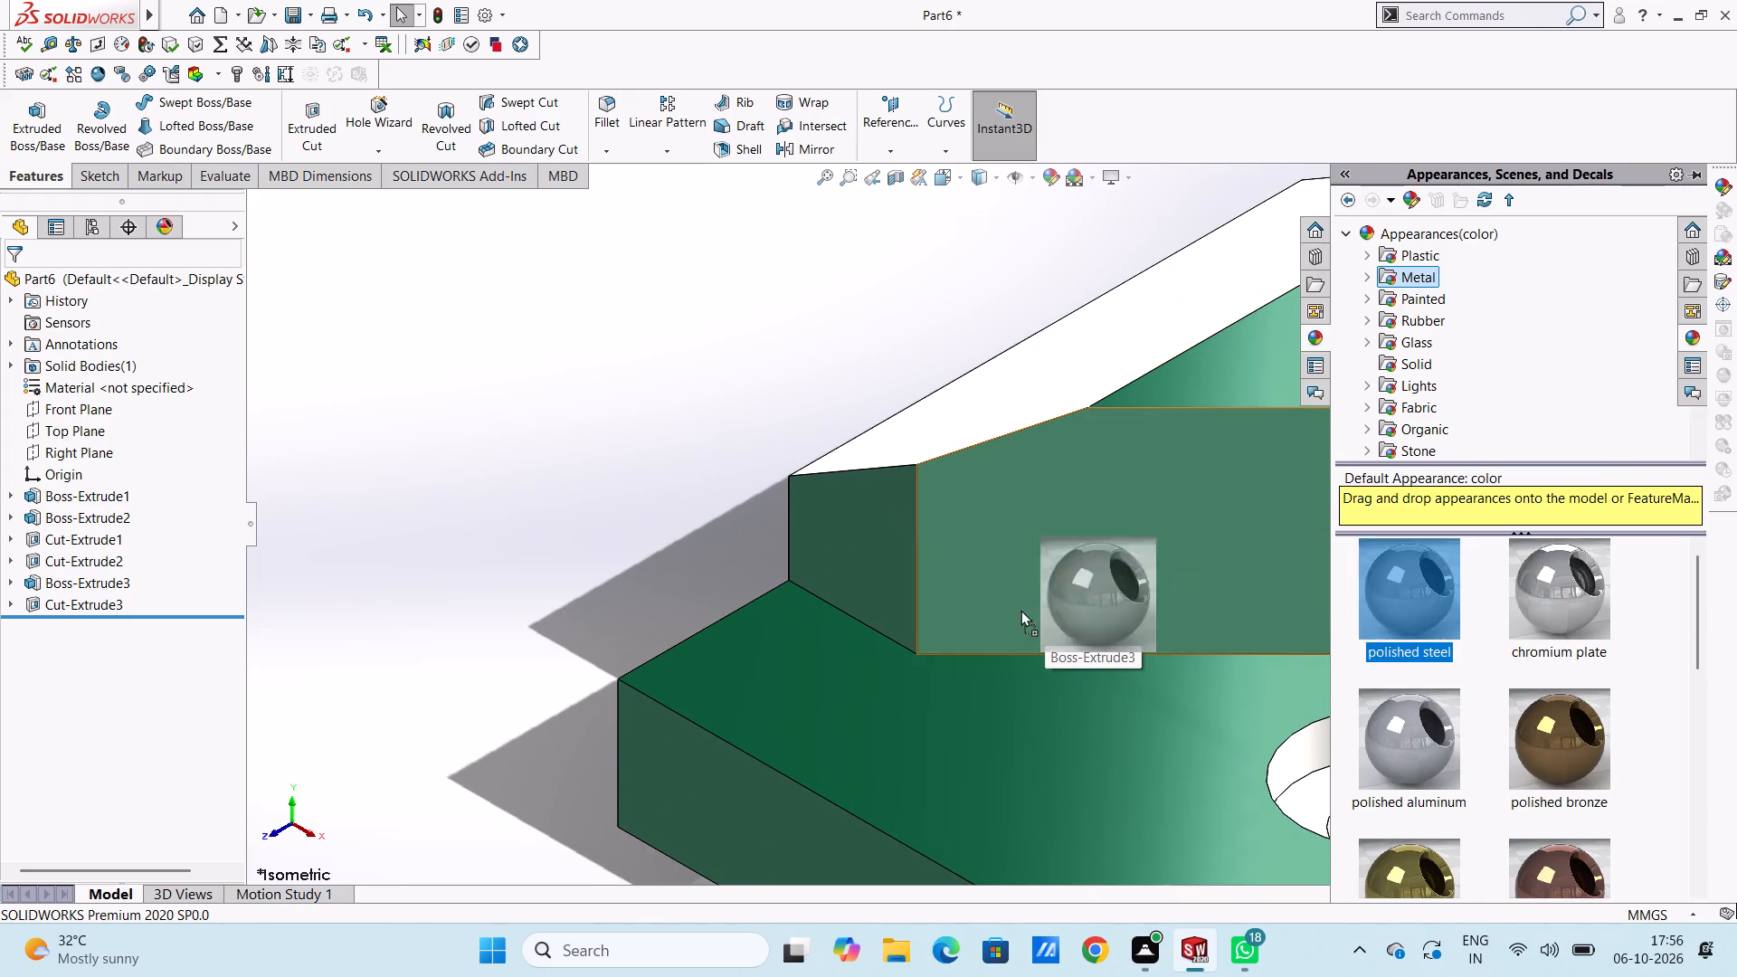
pyautogui.moveTo(1020, 610); pyautogui.dragTo(820, 555)
pyautogui.click(820, 555)
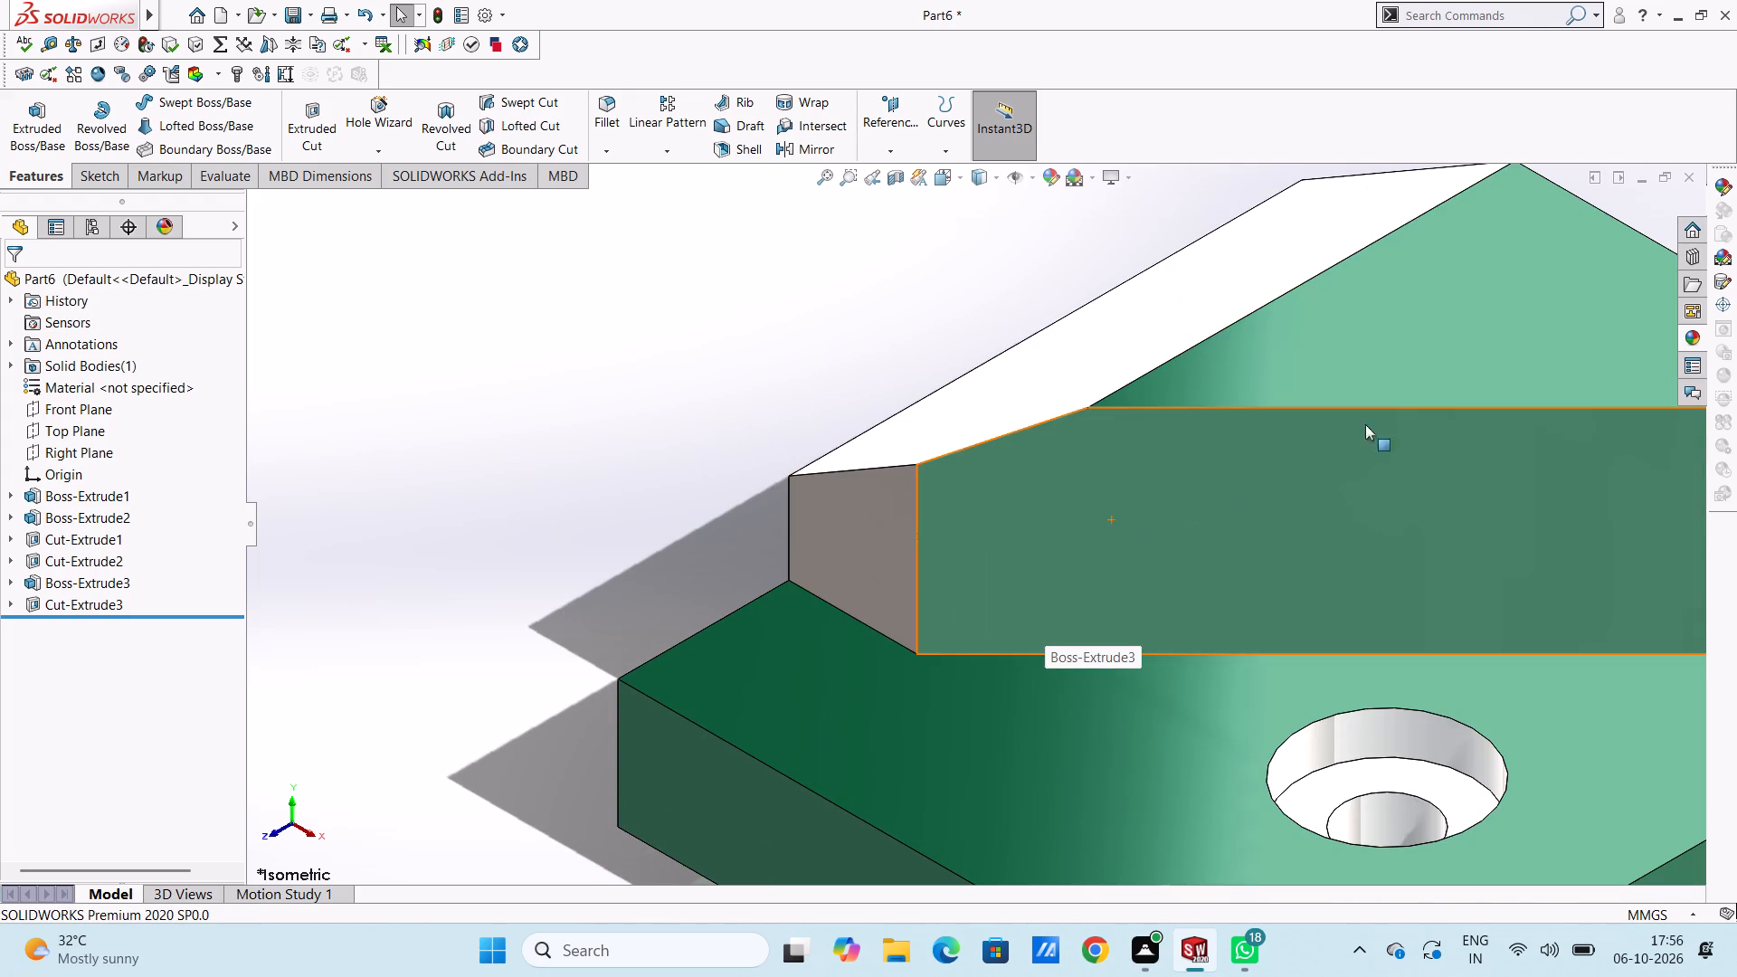
# Apply the polished steel appearance to the long diagonal vertical face of the raised block.
pyautogui.click(1687, 341)
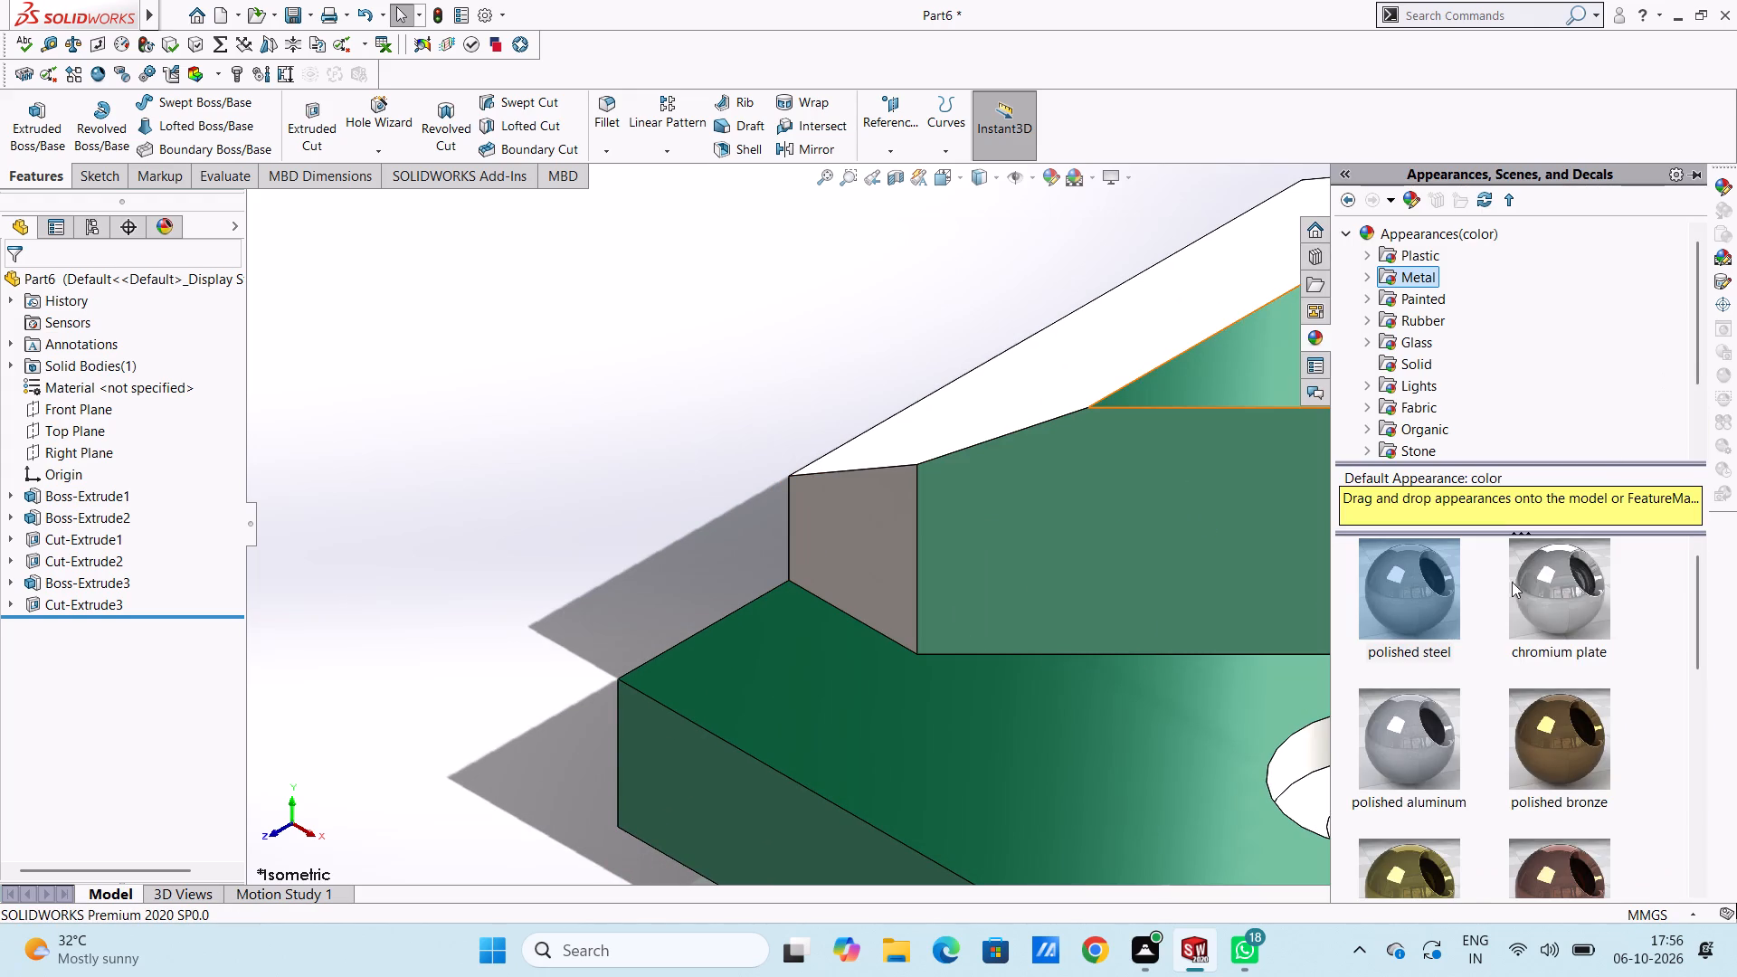
pyautogui.moveTo(1446, 583); pyautogui.dragTo(1238, 519)
pyautogui.click(1238, 519)
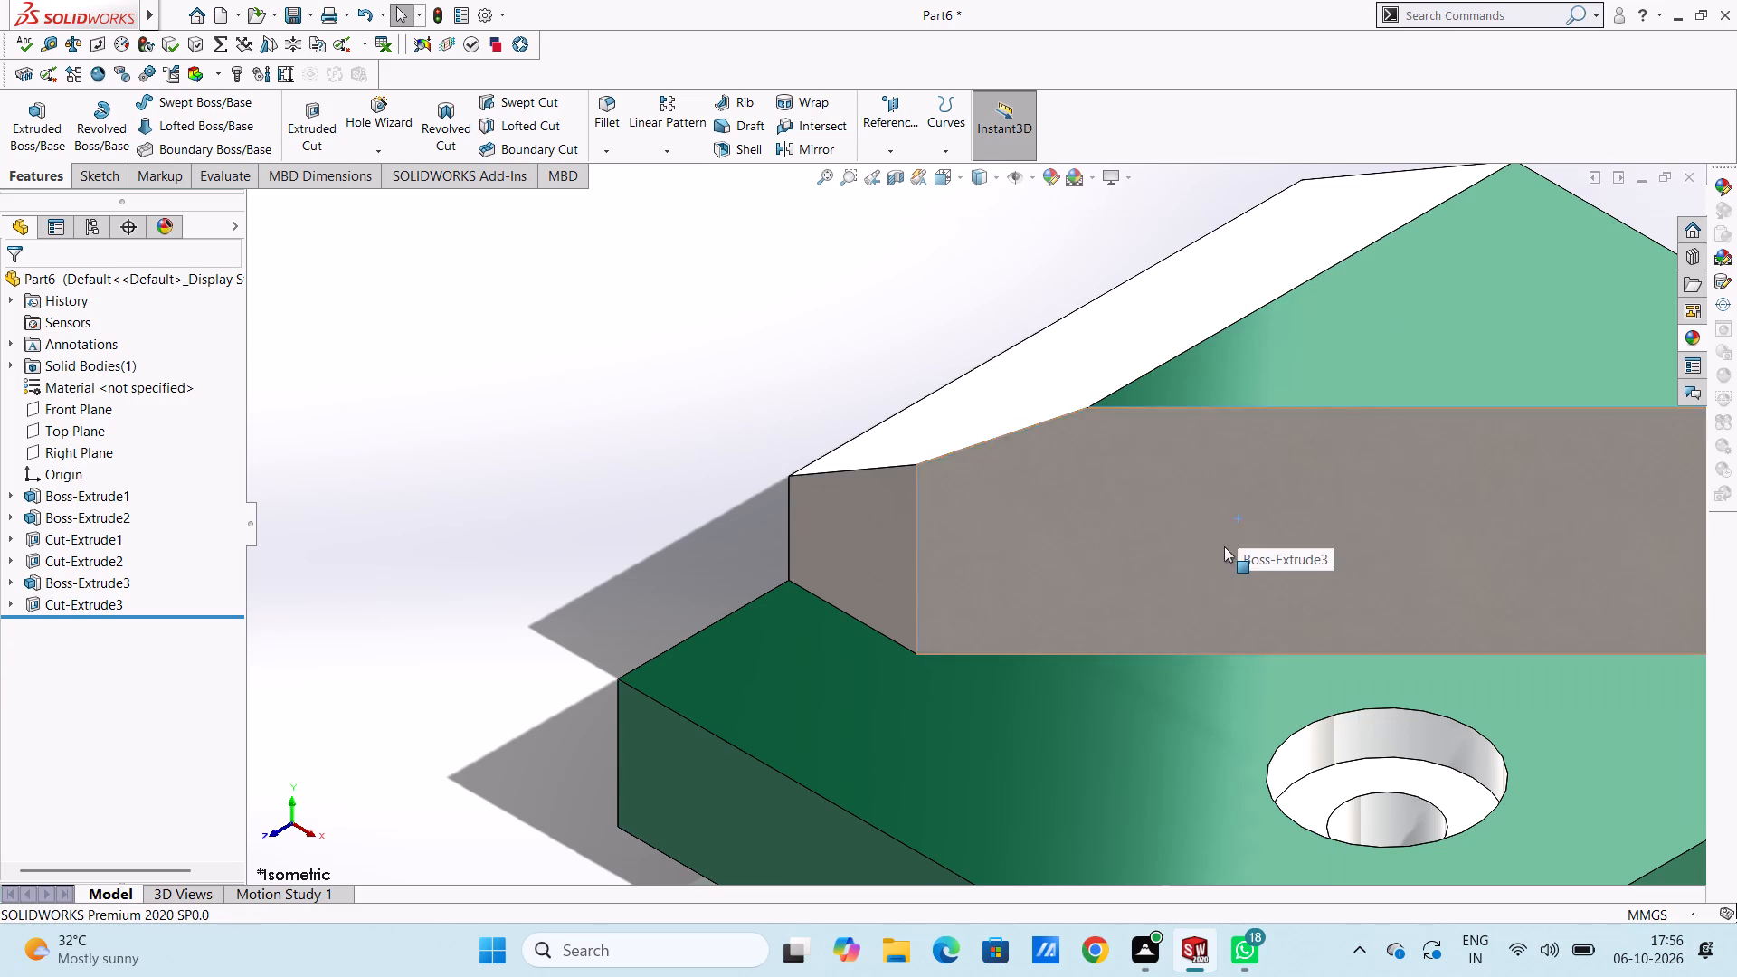
# Apply the polished steel appearance to the raised block's short vertical face at the diagonal face's other end, away from the corner cut.
pyautogui.scroll(4, 1223, 546)
pyautogui.scroll(4, 992, 593)
pyautogui.moveTo(766, 425); pyautogui.dragTo(827, 463, button='middle')
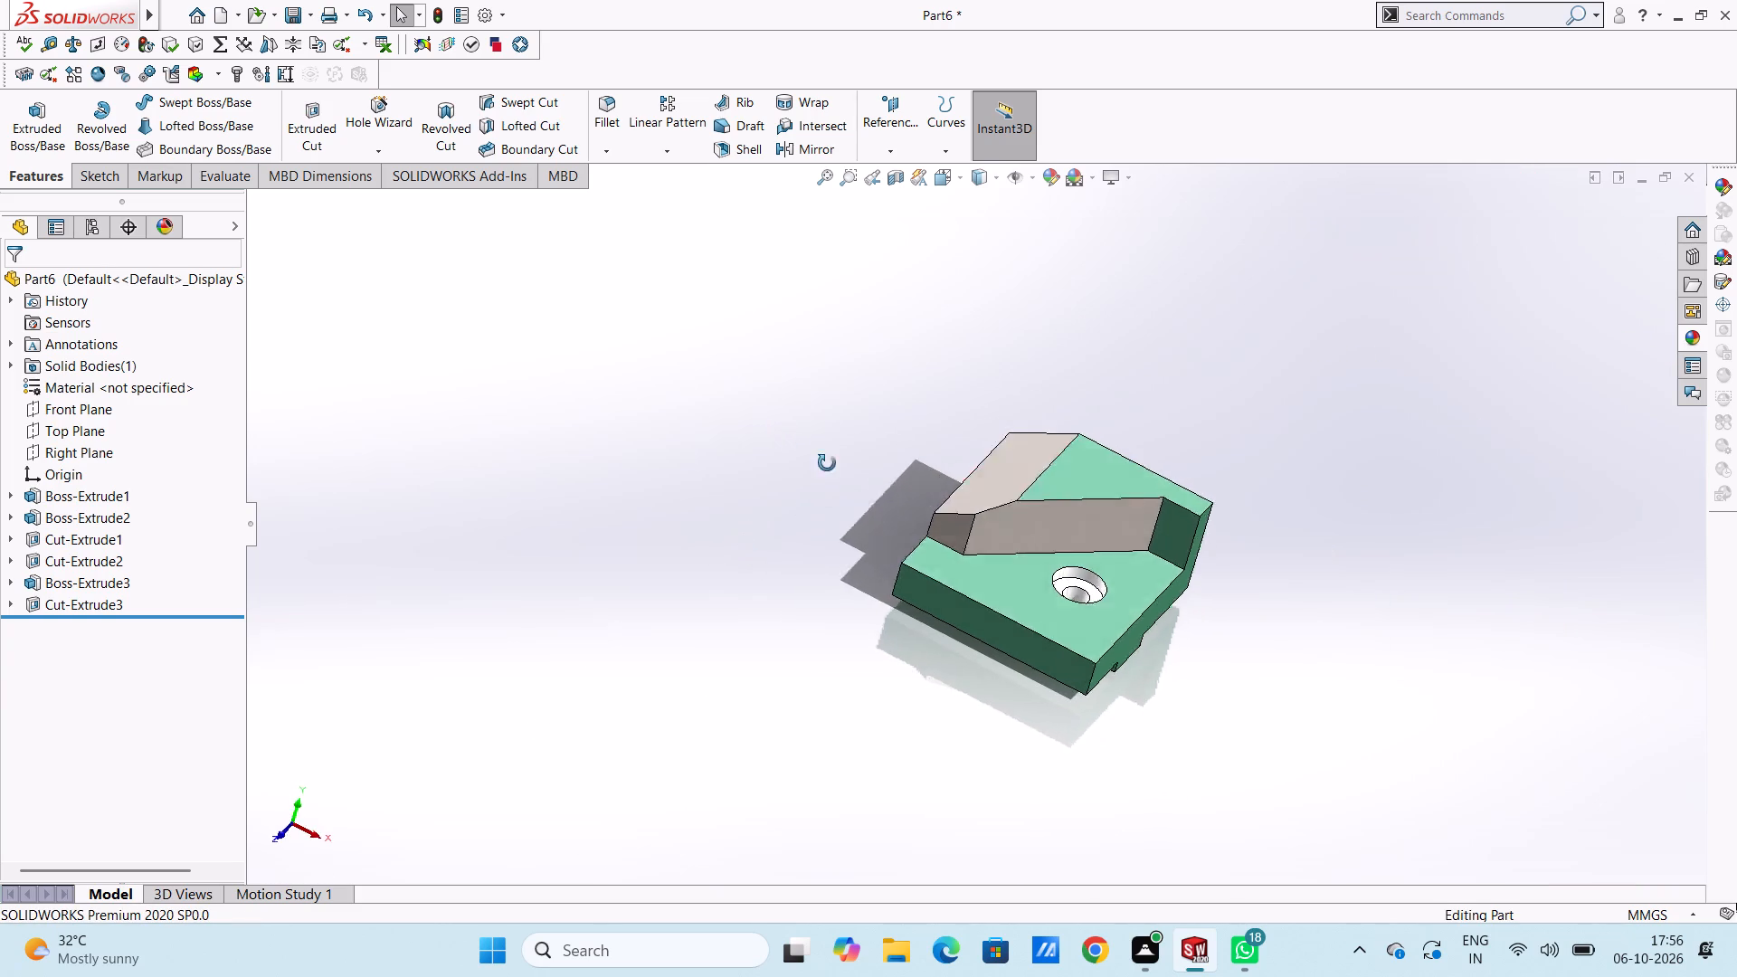
pyautogui.moveTo(827, 463); pyautogui.dragTo(797, 420, button='middle')
pyautogui.scroll(-3, 1431, 555)
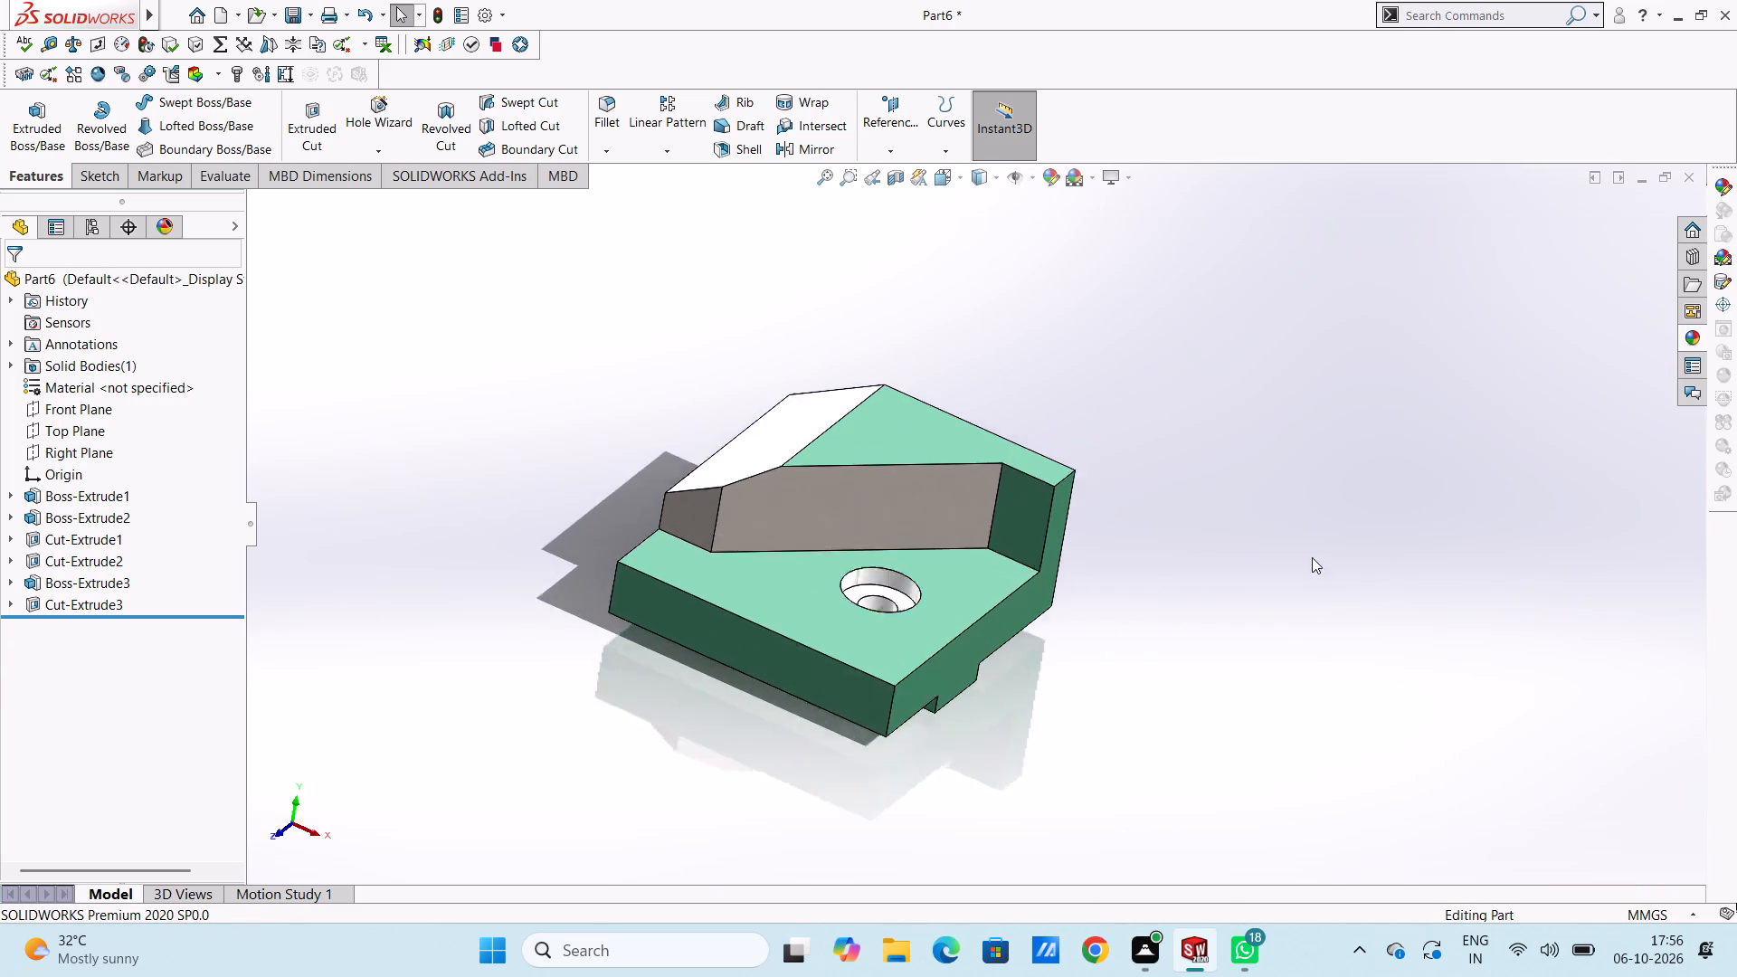
pyautogui.scroll(-2, 1312, 557)
pyautogui.scroll(4, 754, 475)
pyautogui.scroll(-7, 837, 522)
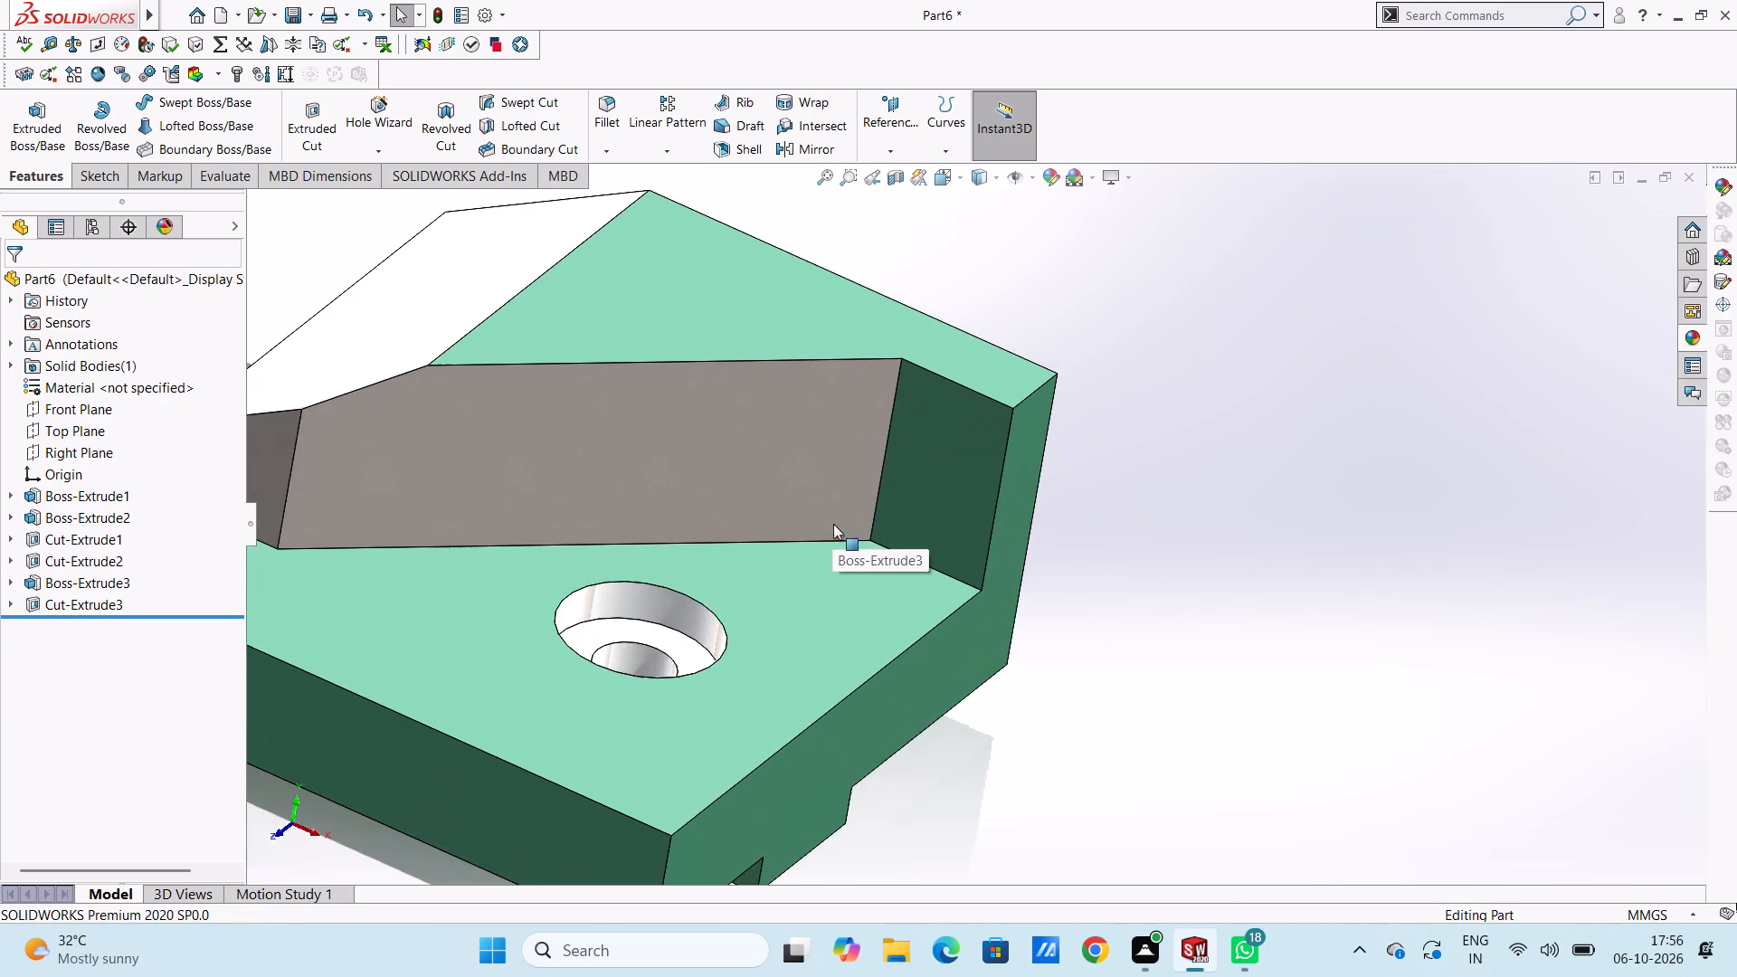
pyautogui.scroll(-5, 880, 491)
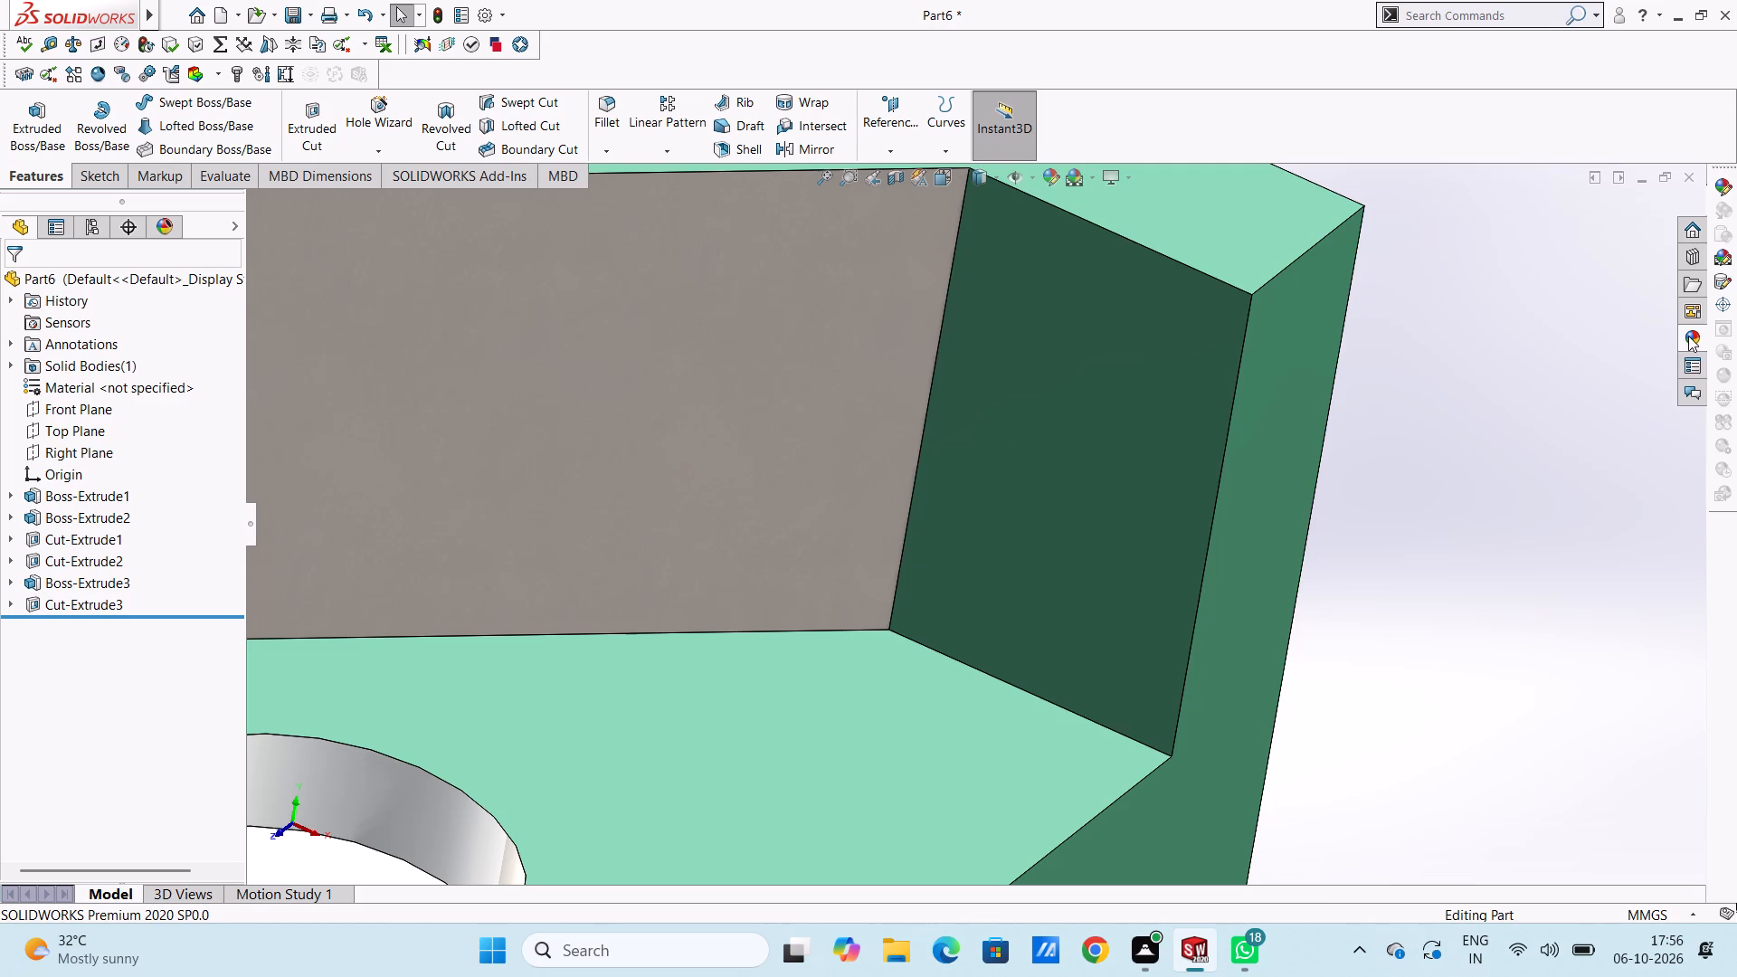
pyautogui.click(1688, 336)
pyautogui.moveTo(1433, 575); pyautogui.dragTo(1149, 500)
pyautogui.click(1148, 500)
pyautogui.scroll(5, 1400, 574)
pyautogui.scroll(5, 1298, 557)
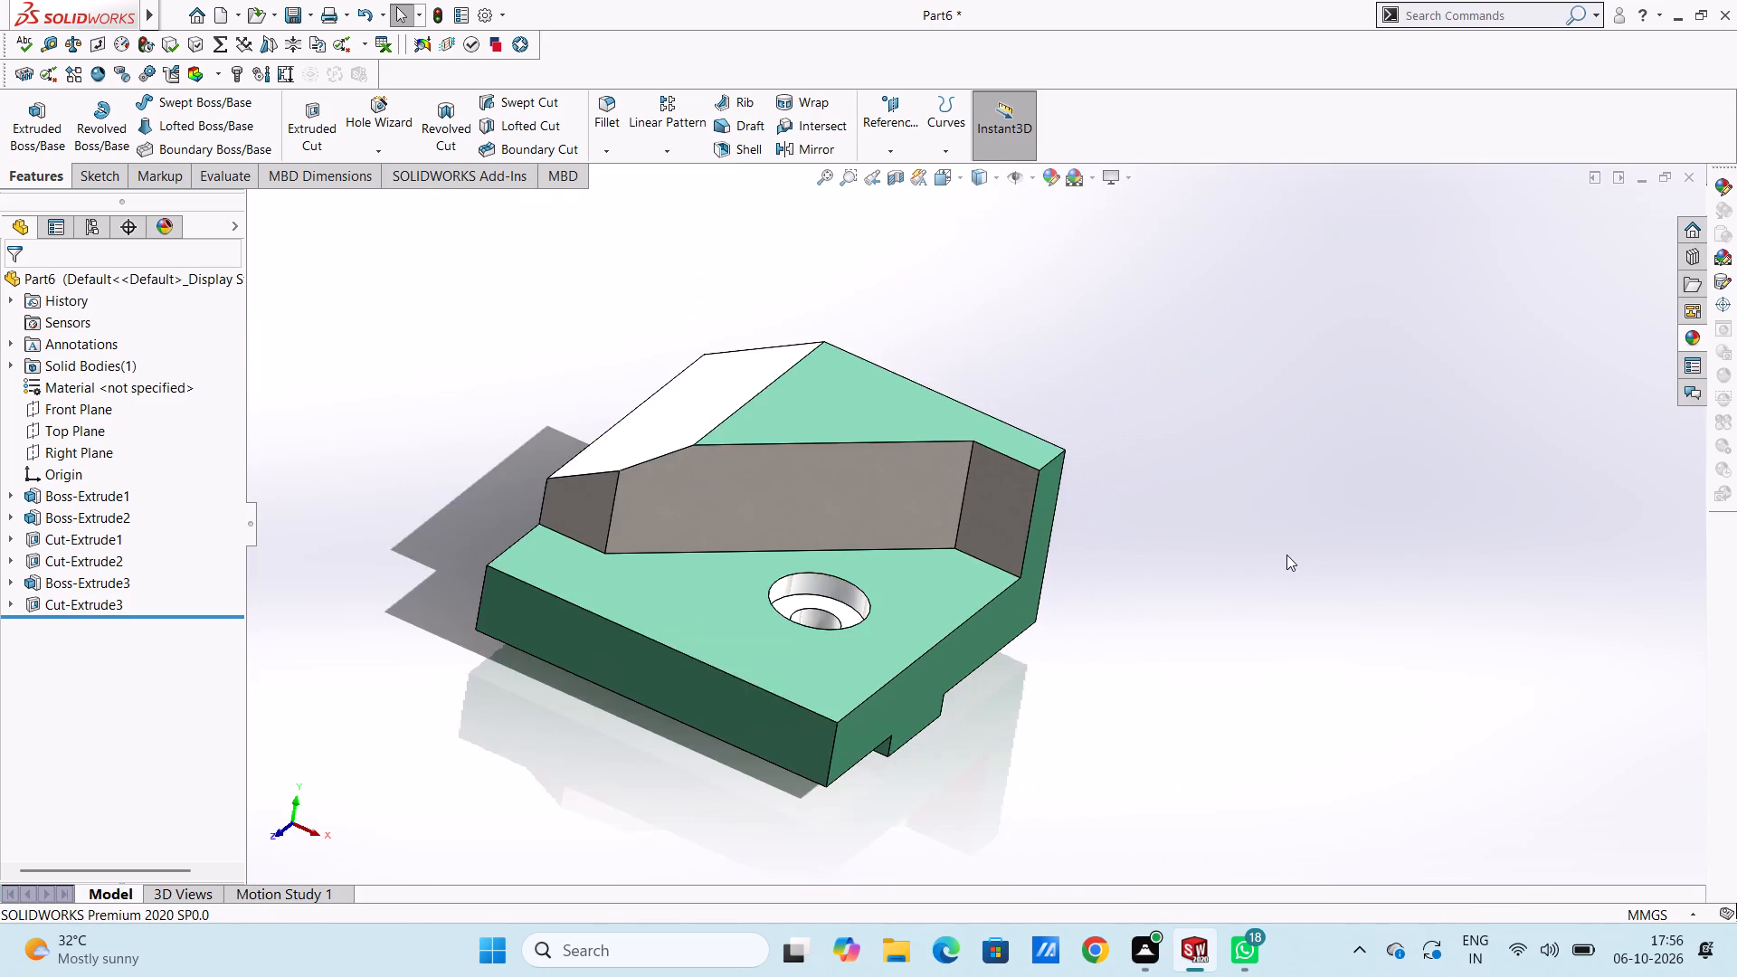
# Examine the part's finished faces from several sides.
pyautogui.scroll(4, 1209, 534)
pyautogui.moveTo(1220, 570); pyautogui.dragTo(1259, 474, button='middle')
pyautogui.scroll(1, 1172, 529)
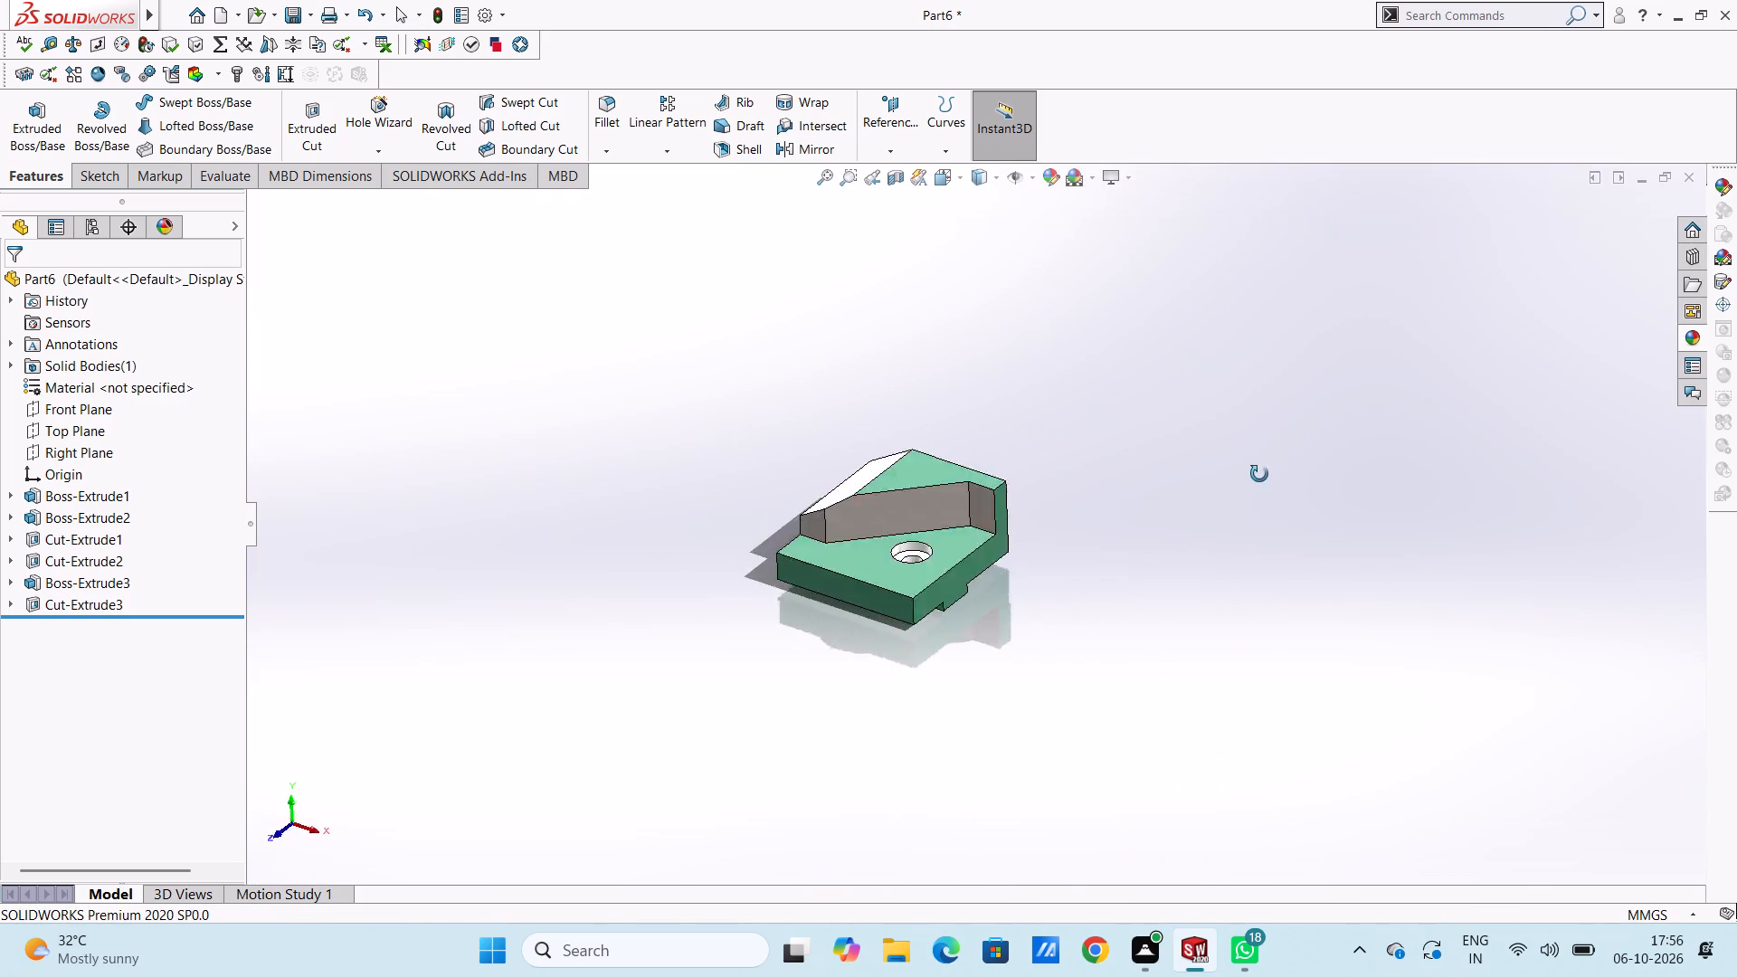
pyautogui.moveTo(1259, 474); pyautogui.dragTo(1361, 811, button='middle')
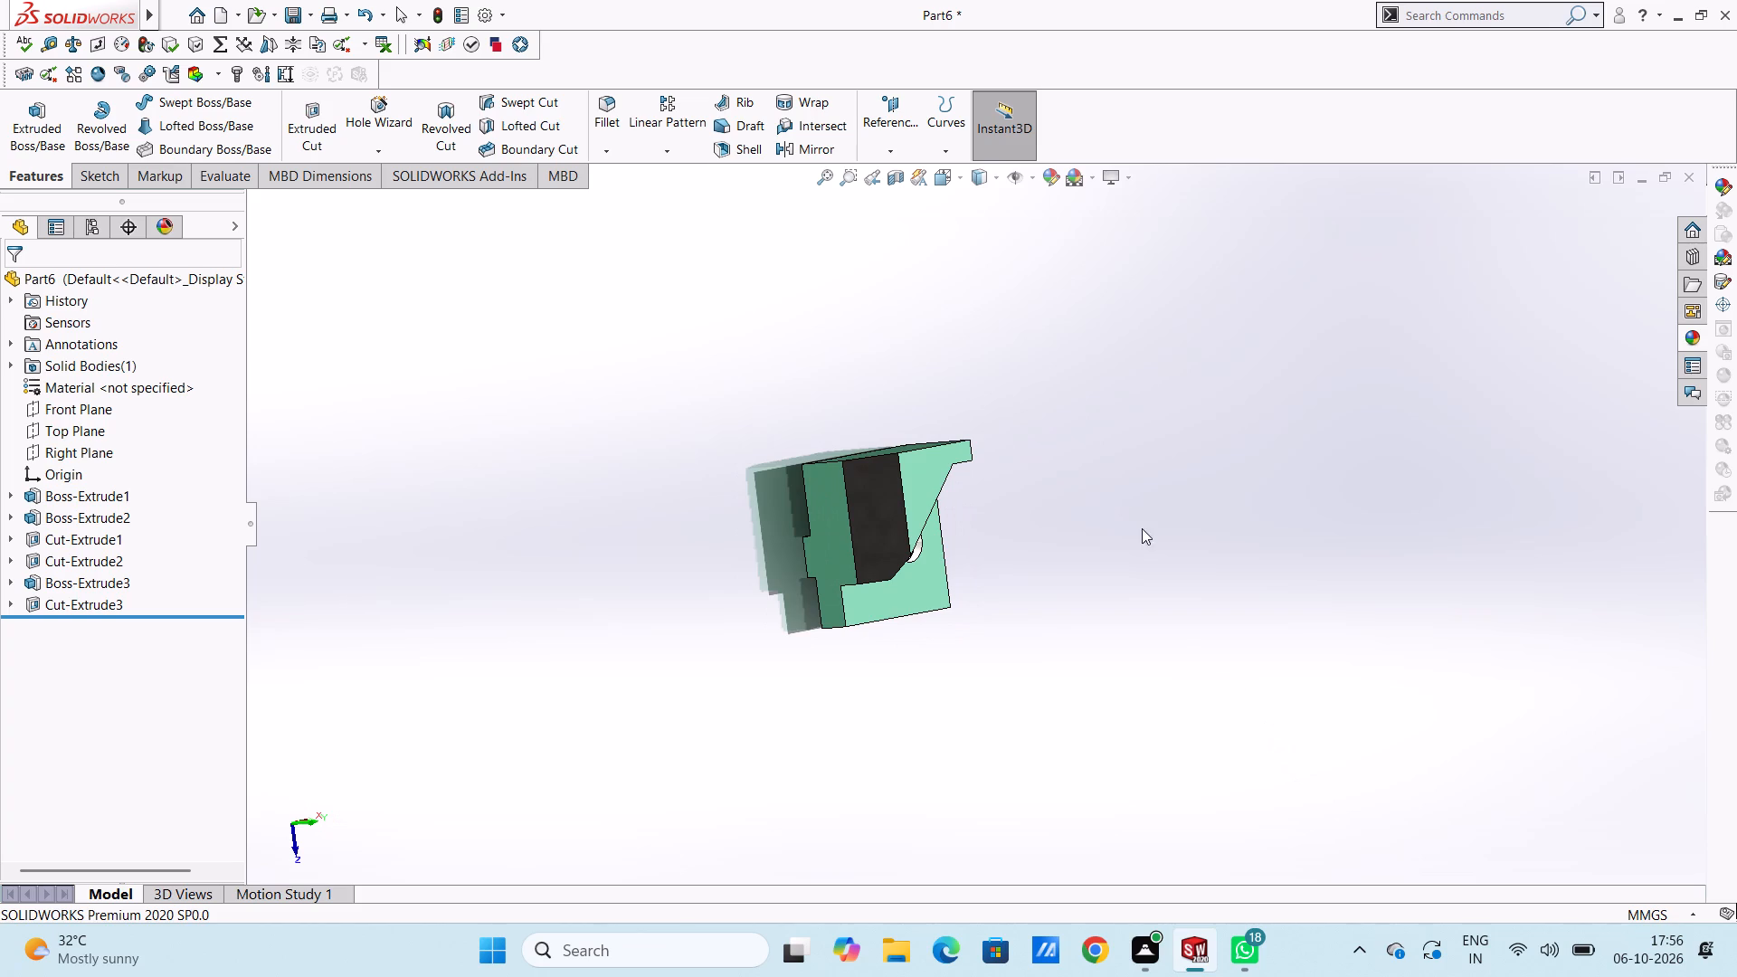
pyautogui.moveTo(1169, 525); pyautogui.dragTo(1107, 356, button='middle')
pyautogui.moveTo(1115, 609); pyautogui.dragTo(1038, 564, button='middle')
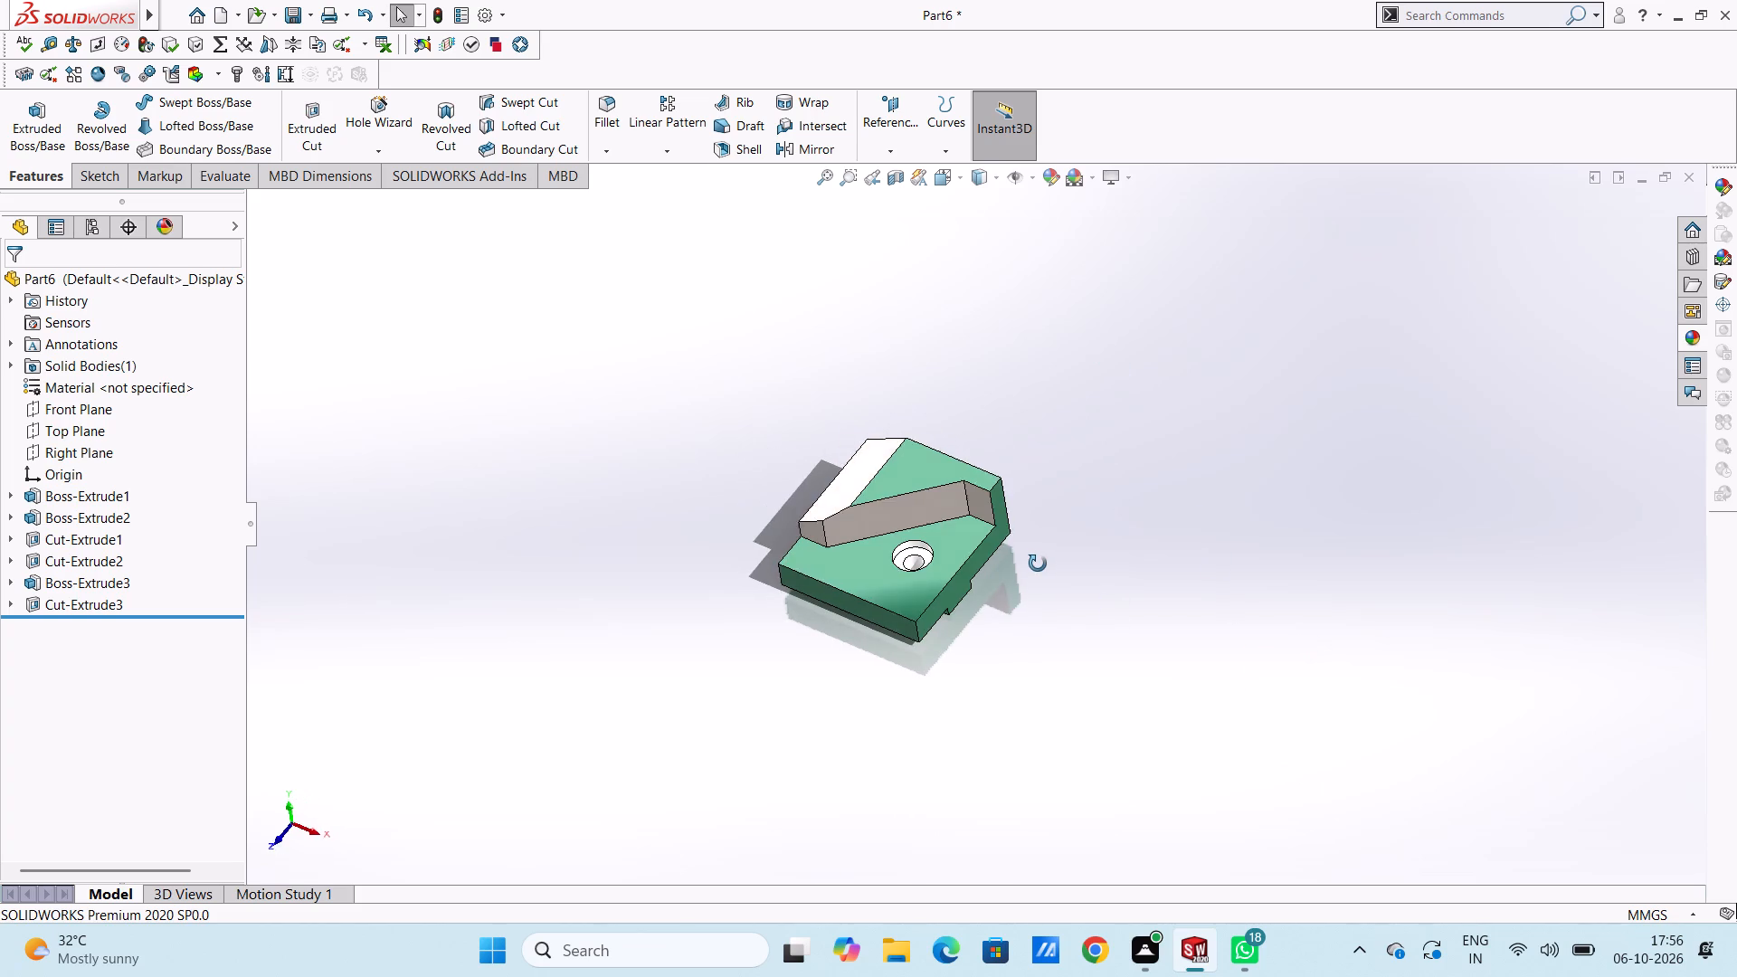
pyautogui.moveTo(1038, 564); pyautogui.dragTo(1039, 569, button='middle')
pyautogui.moveTo(1186, 724); pyautogui.dragTo(1167, 612, button='middle')
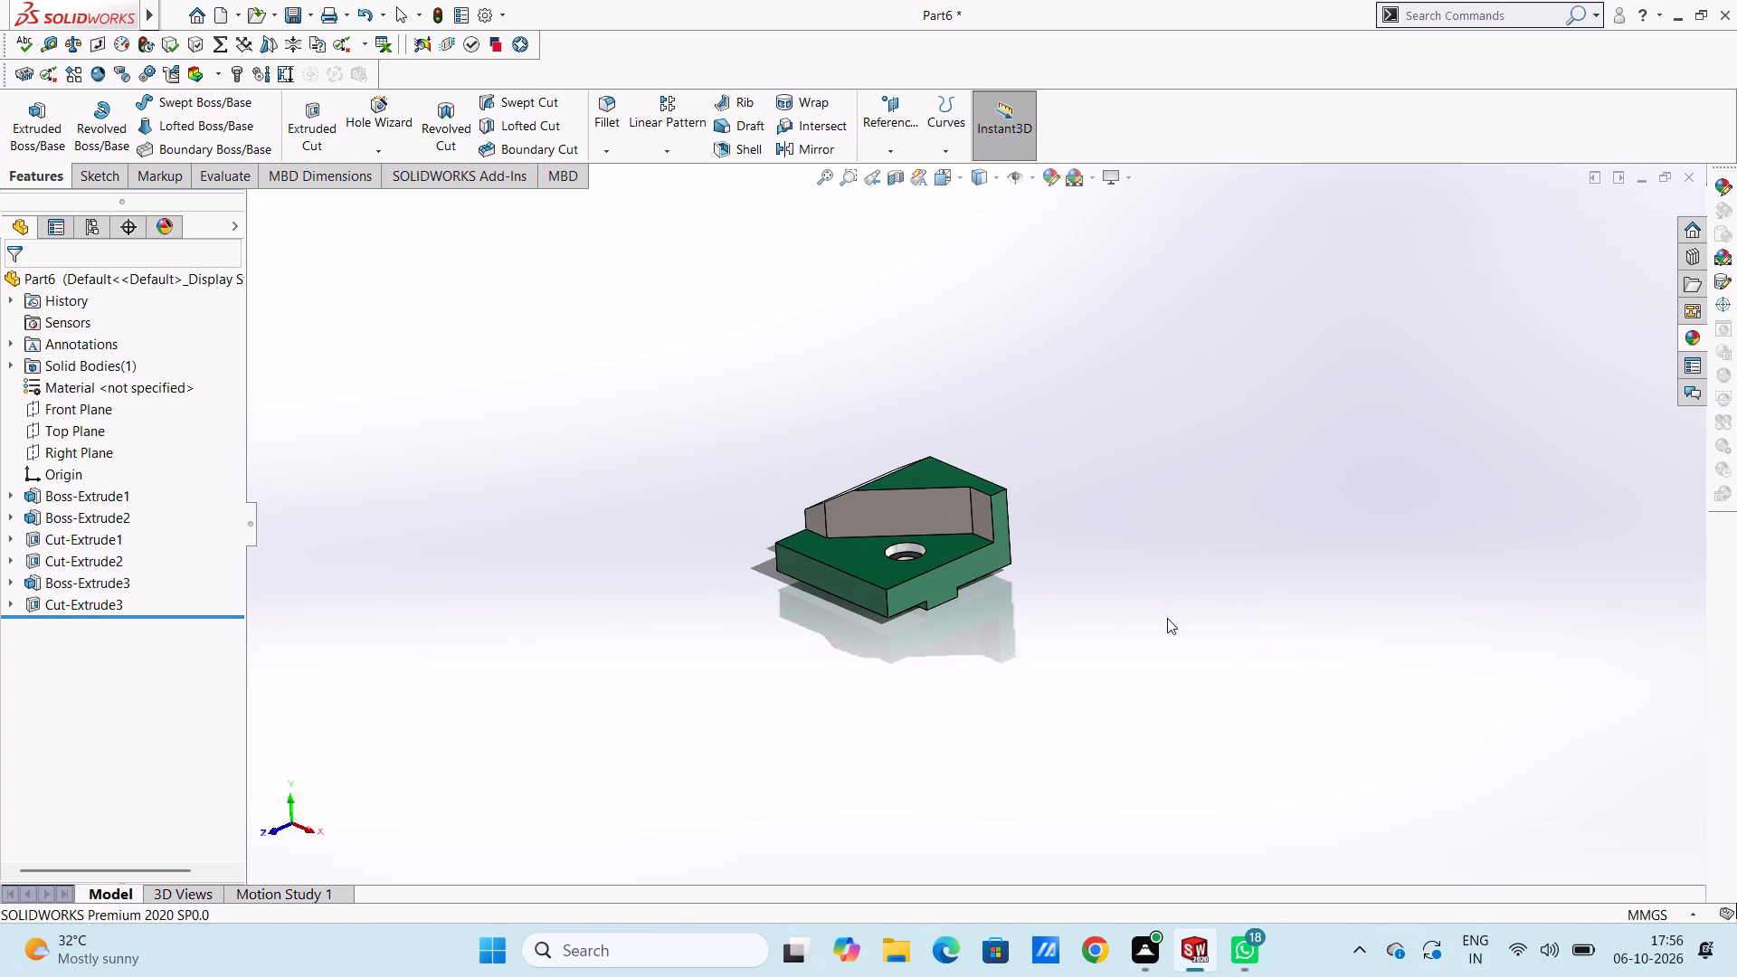
pyautogui.press('Escape')
pyautogui.press('Escape')
# Recolour the polished steel appearance of the raised block's sloped corner cut face with standard-palette orange, RGB 232, 113, 8.
pyautogui.hotkey('ctrl', '7')
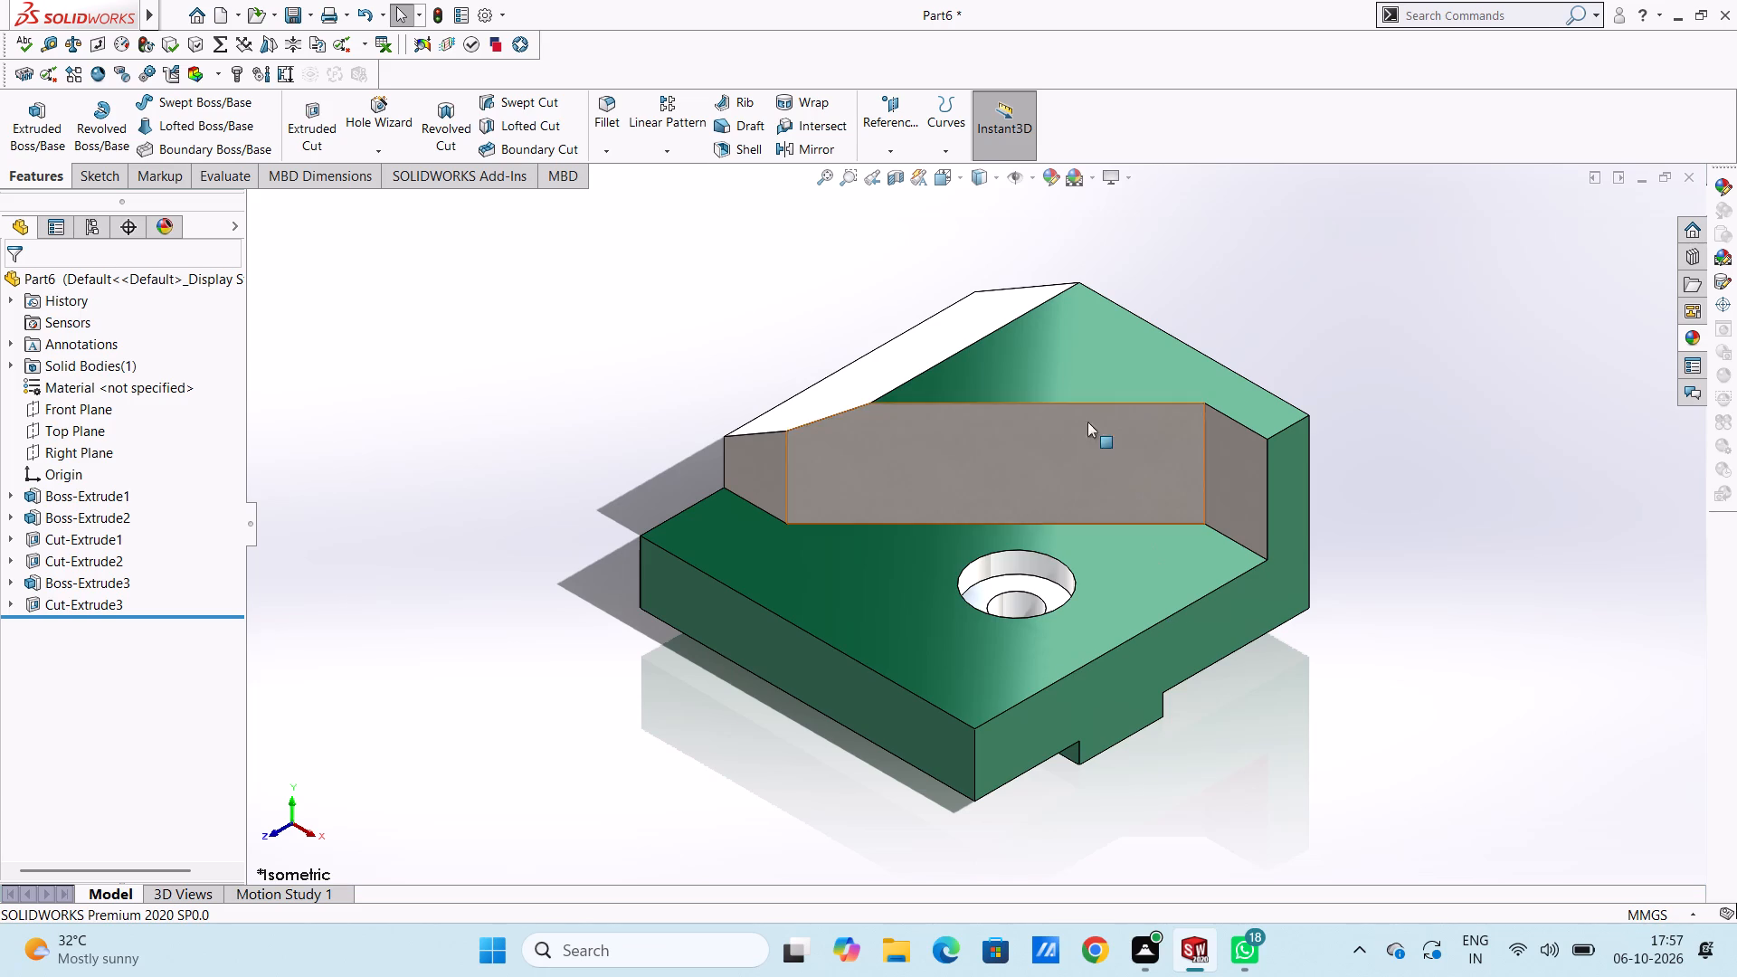
pyautogui.click(946, 342)
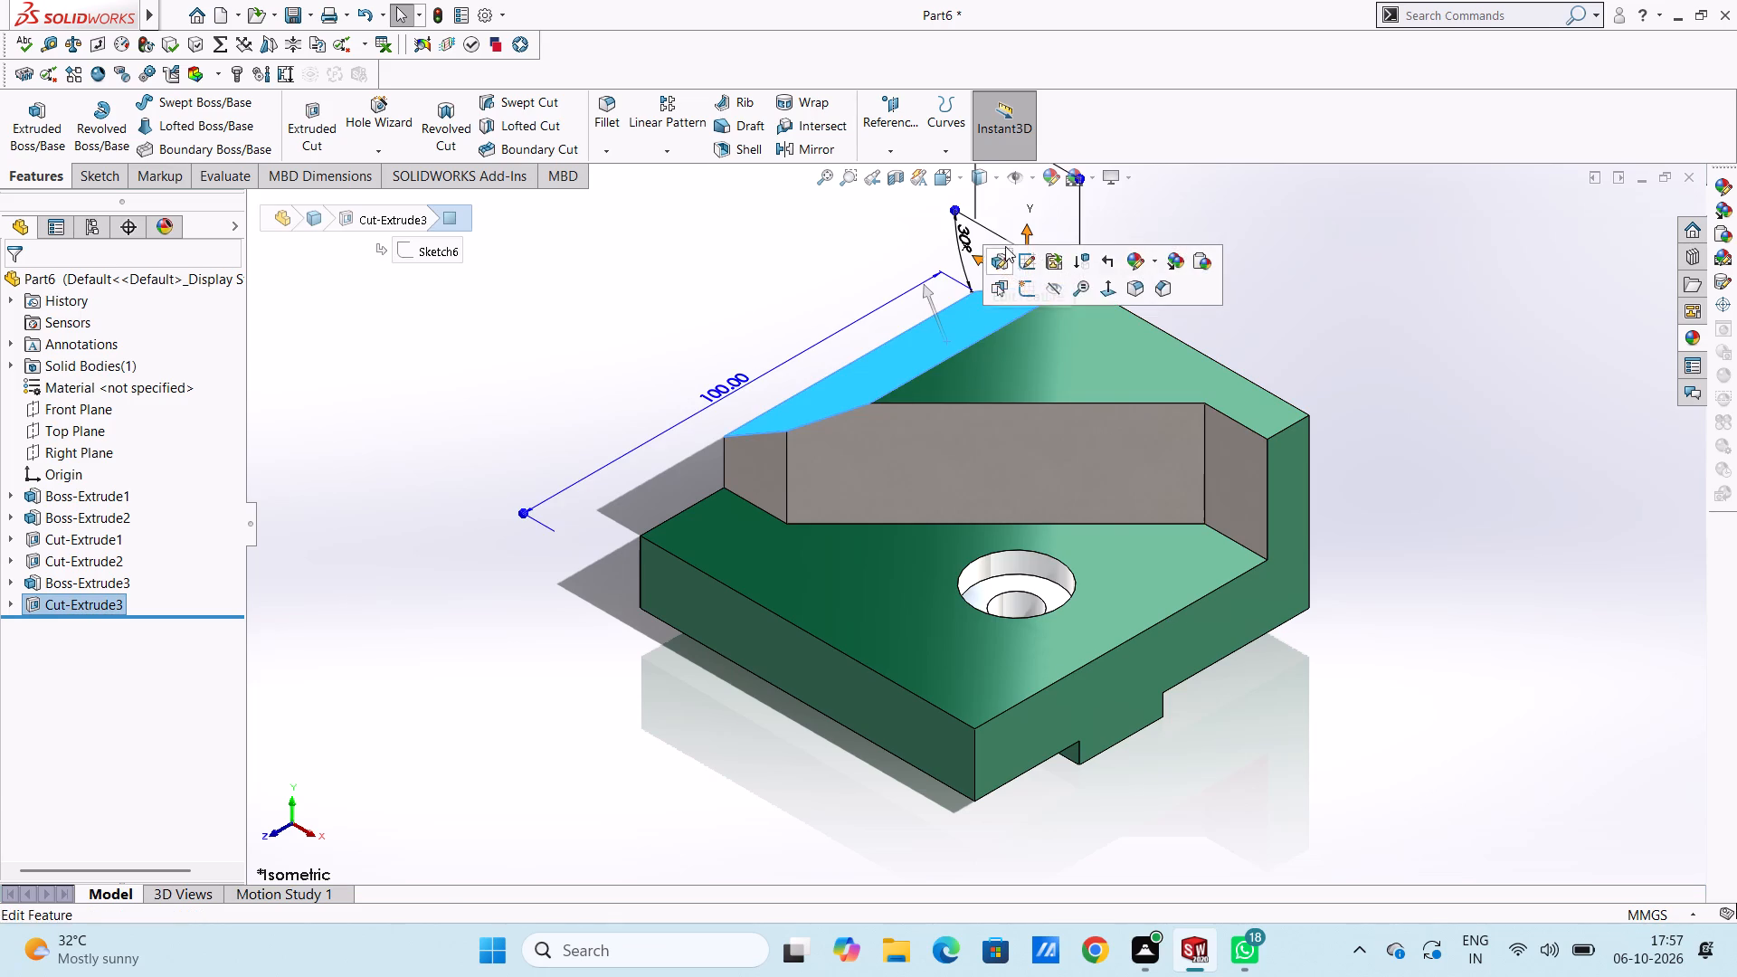
pyautogui.click(1053, 177)
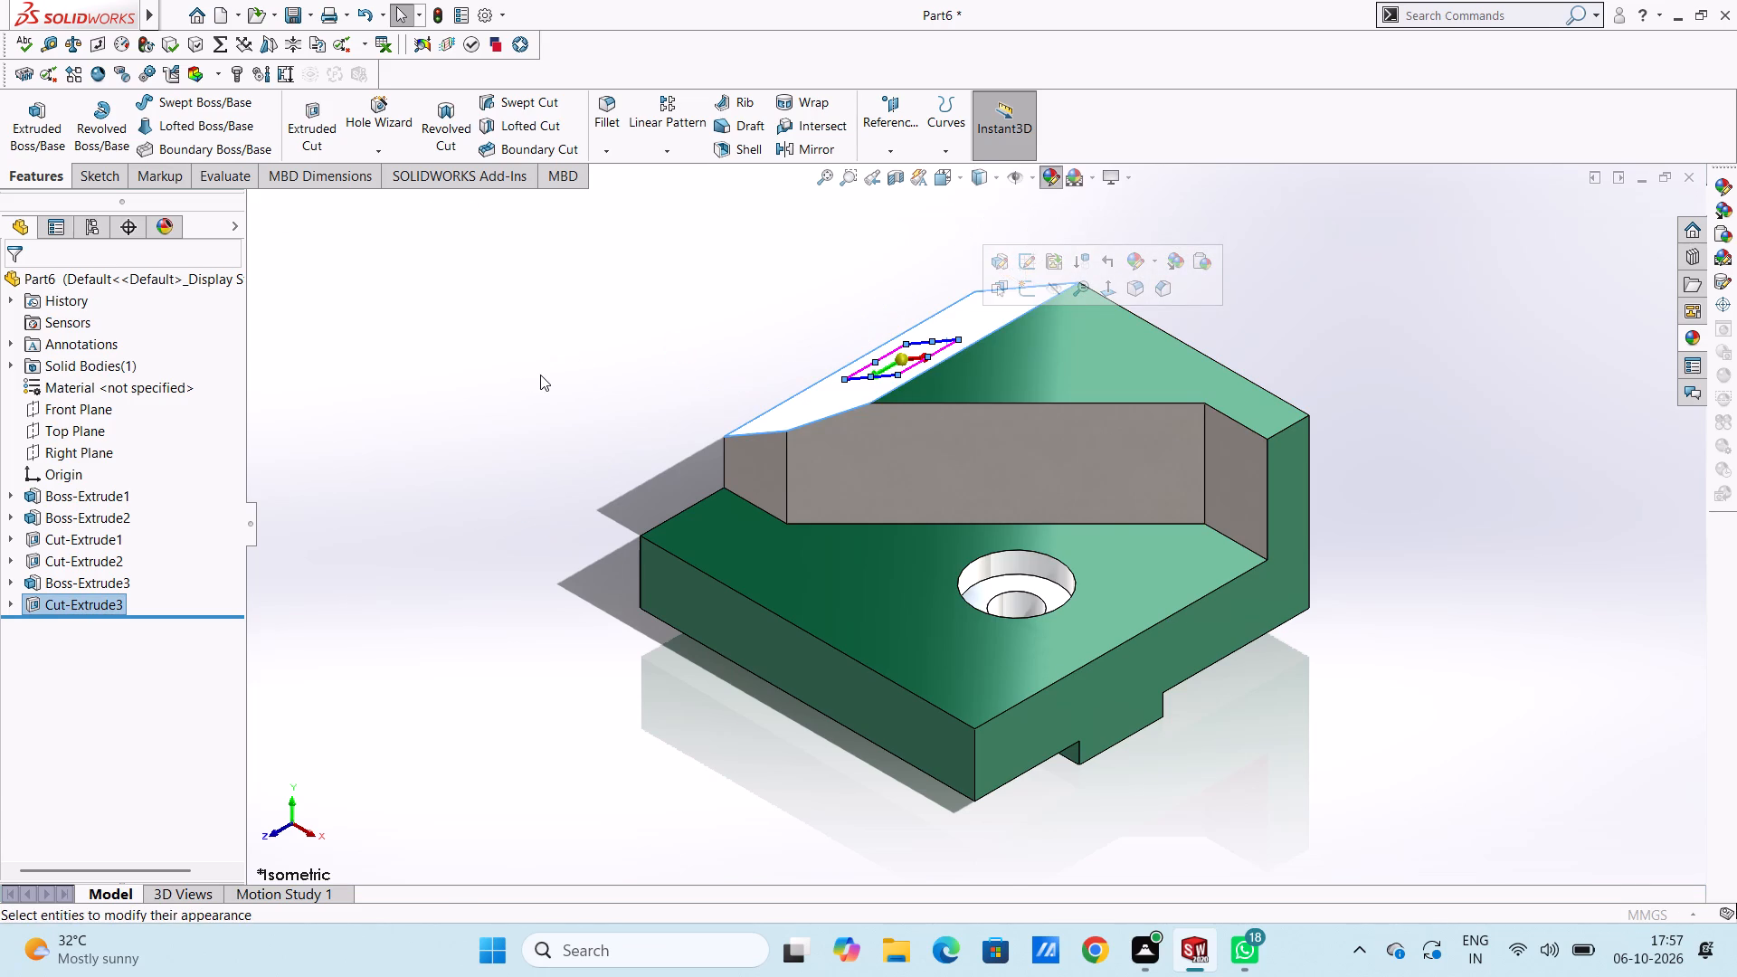
pyautogui.scroll(-1, 155, 772)
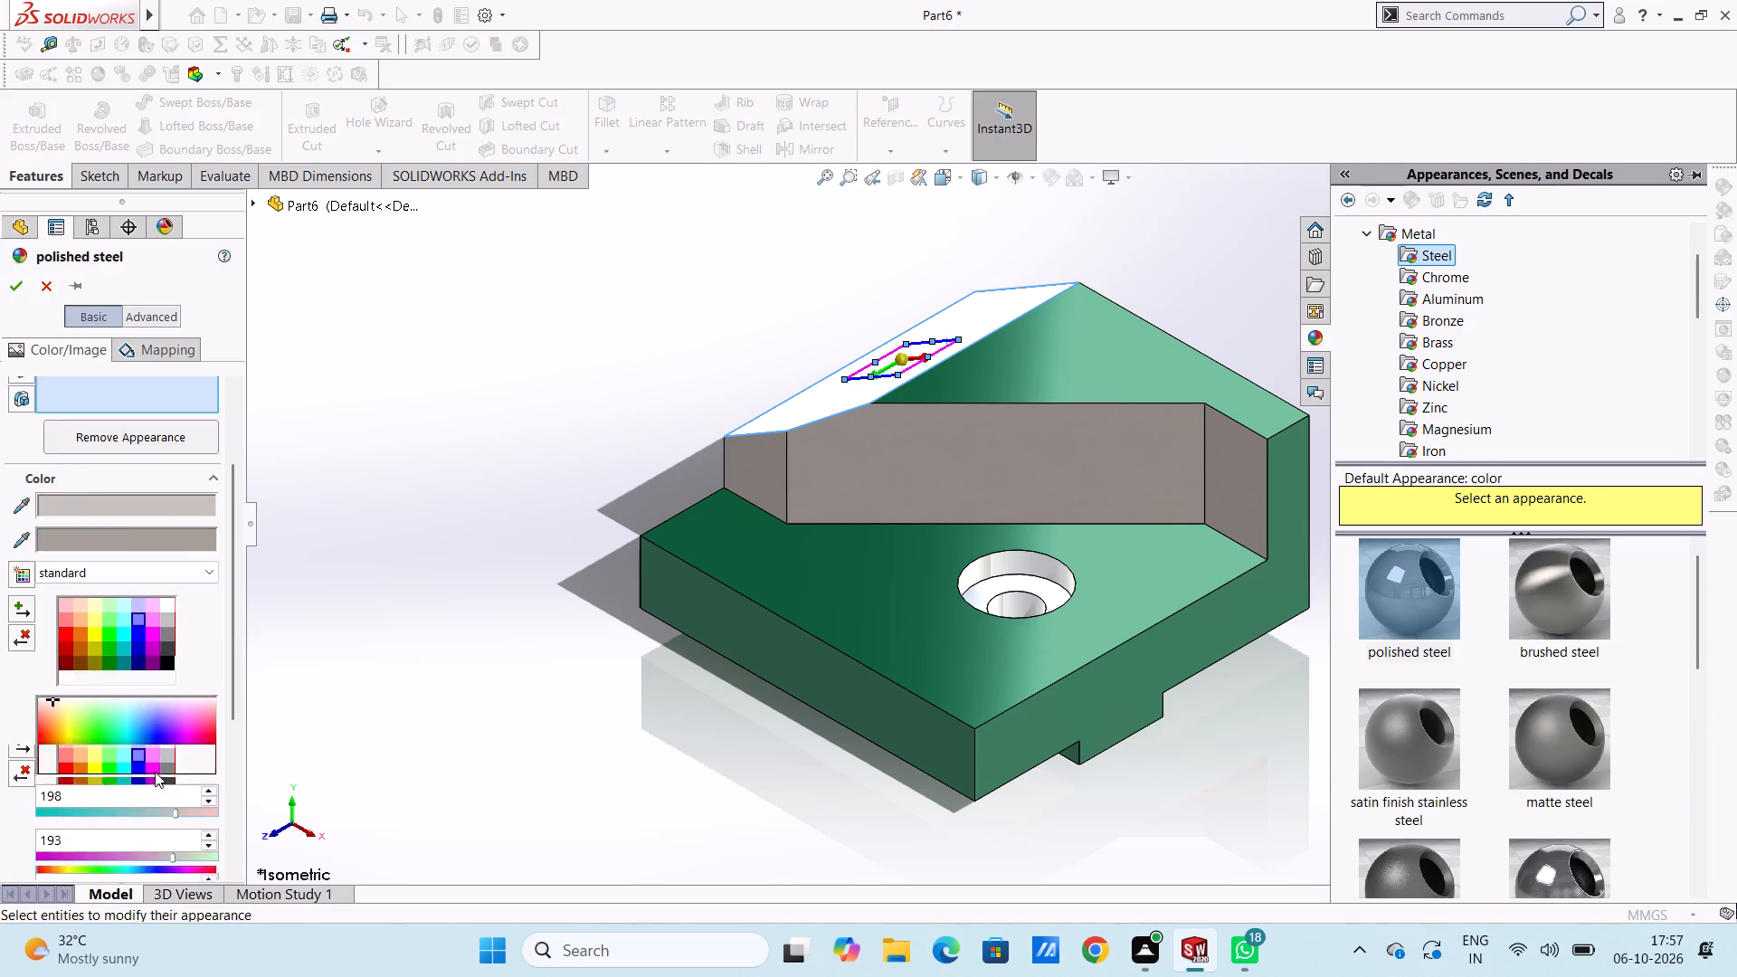
pyautogui.scroll(-1, 155, 772)
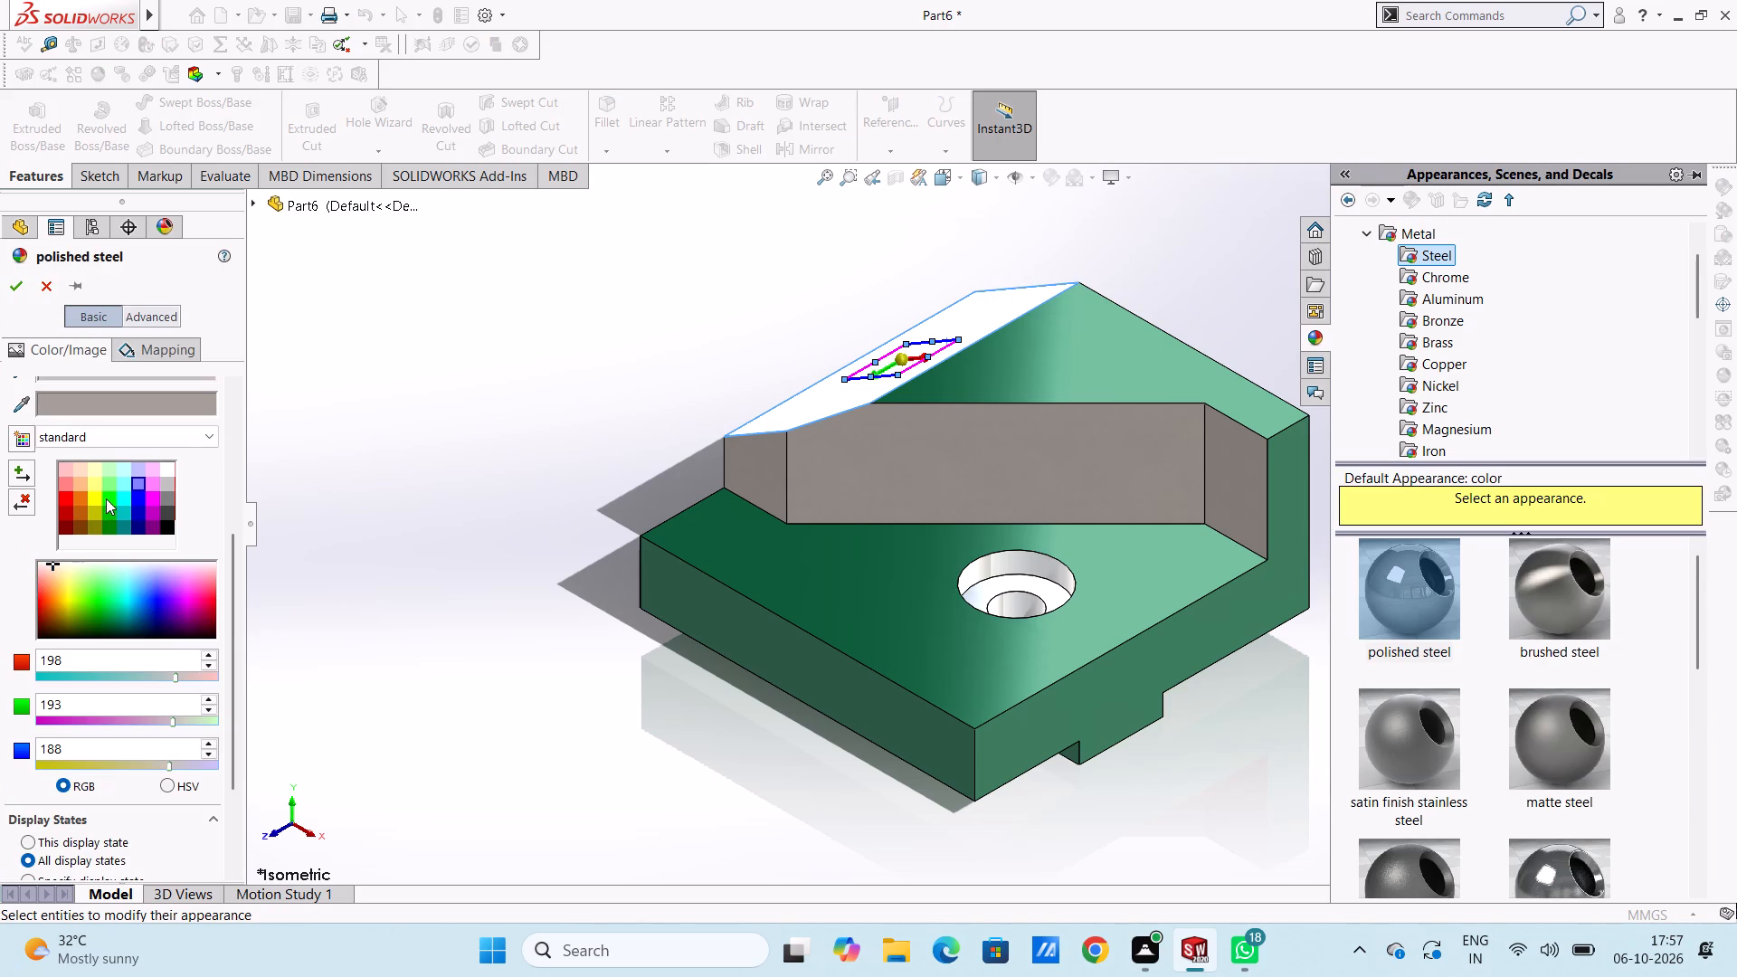
pyautogui.click(81, 479)
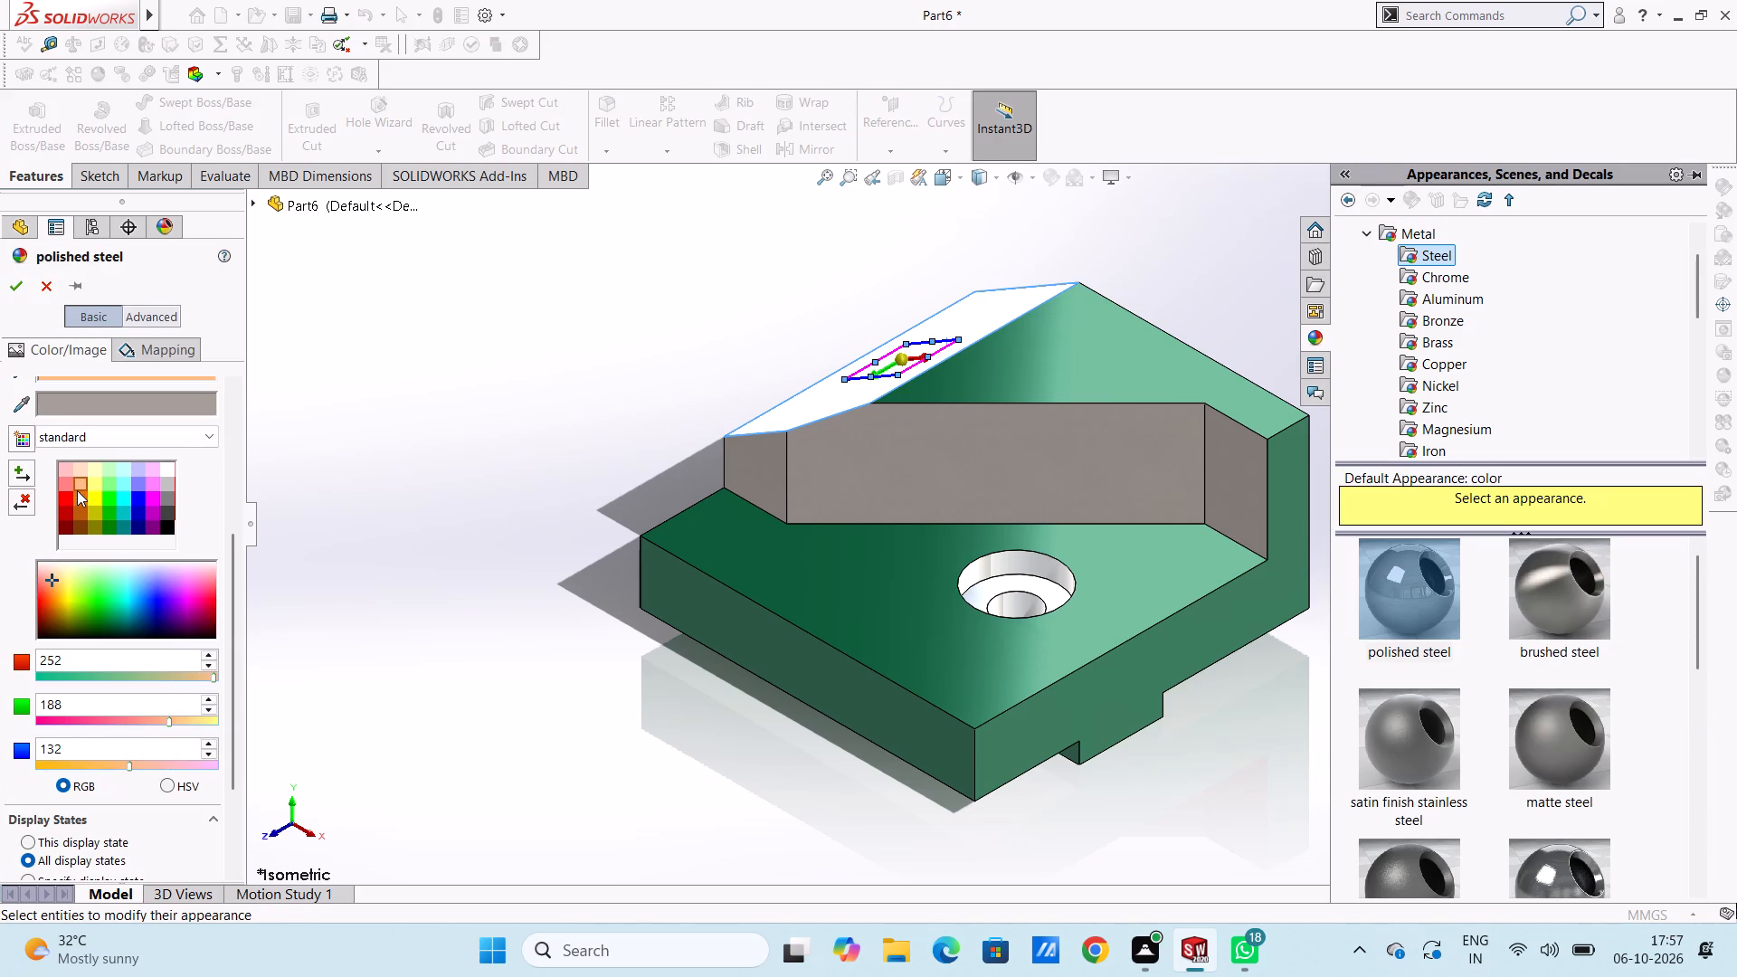
pyautogui.click(78, 492)
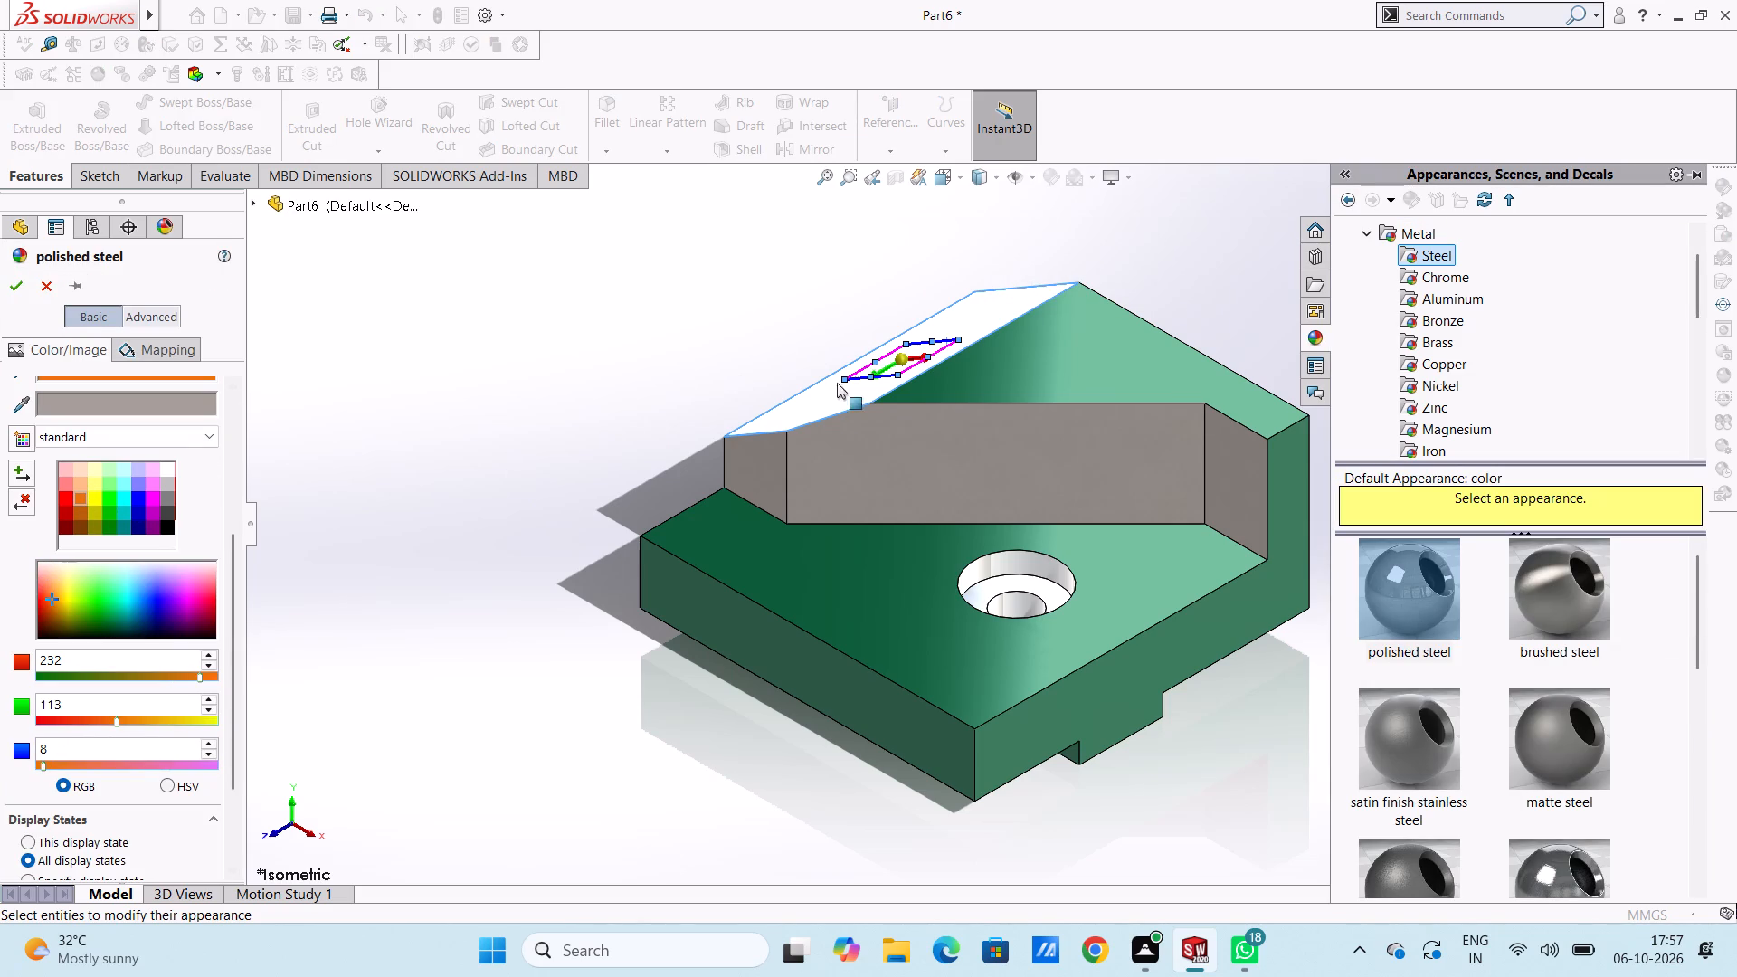
# Include the raised block's long diagonal vertical face and both short vertical end faces in the colour edit with the sloped face.
pyautogui.click(834, 431)
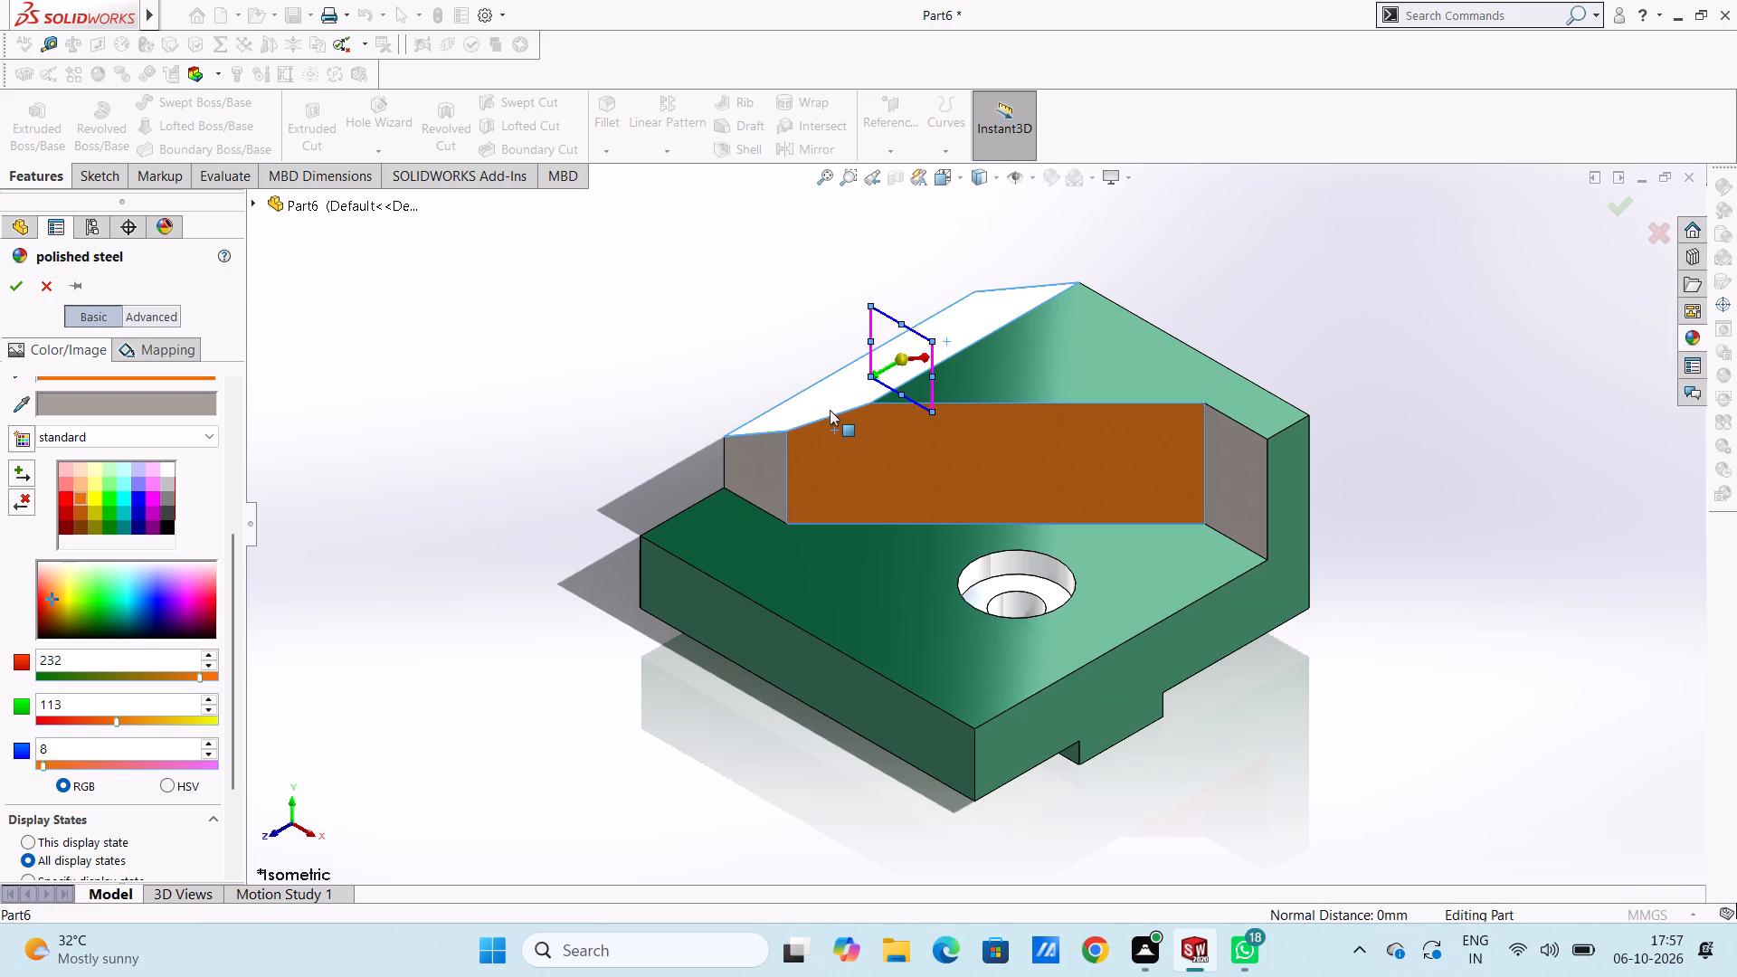
pyautogui.click(829, 399)
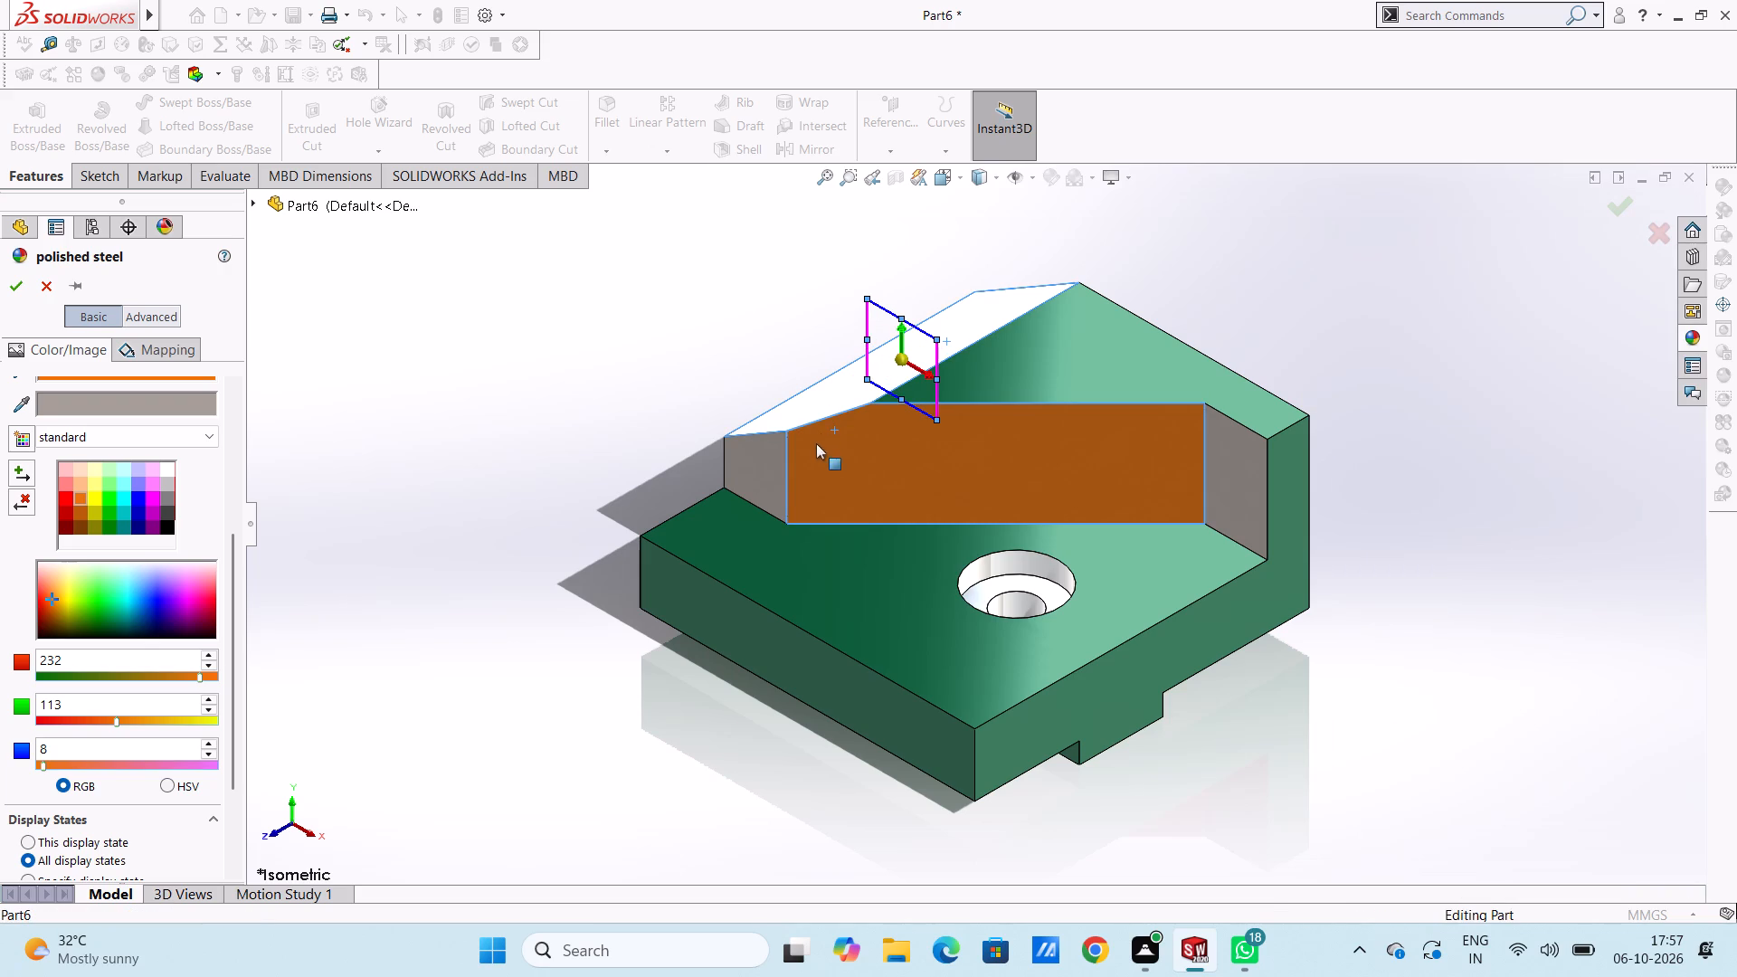
pyautogui.click(763, 463)
pyautogui.click(1230, 481)
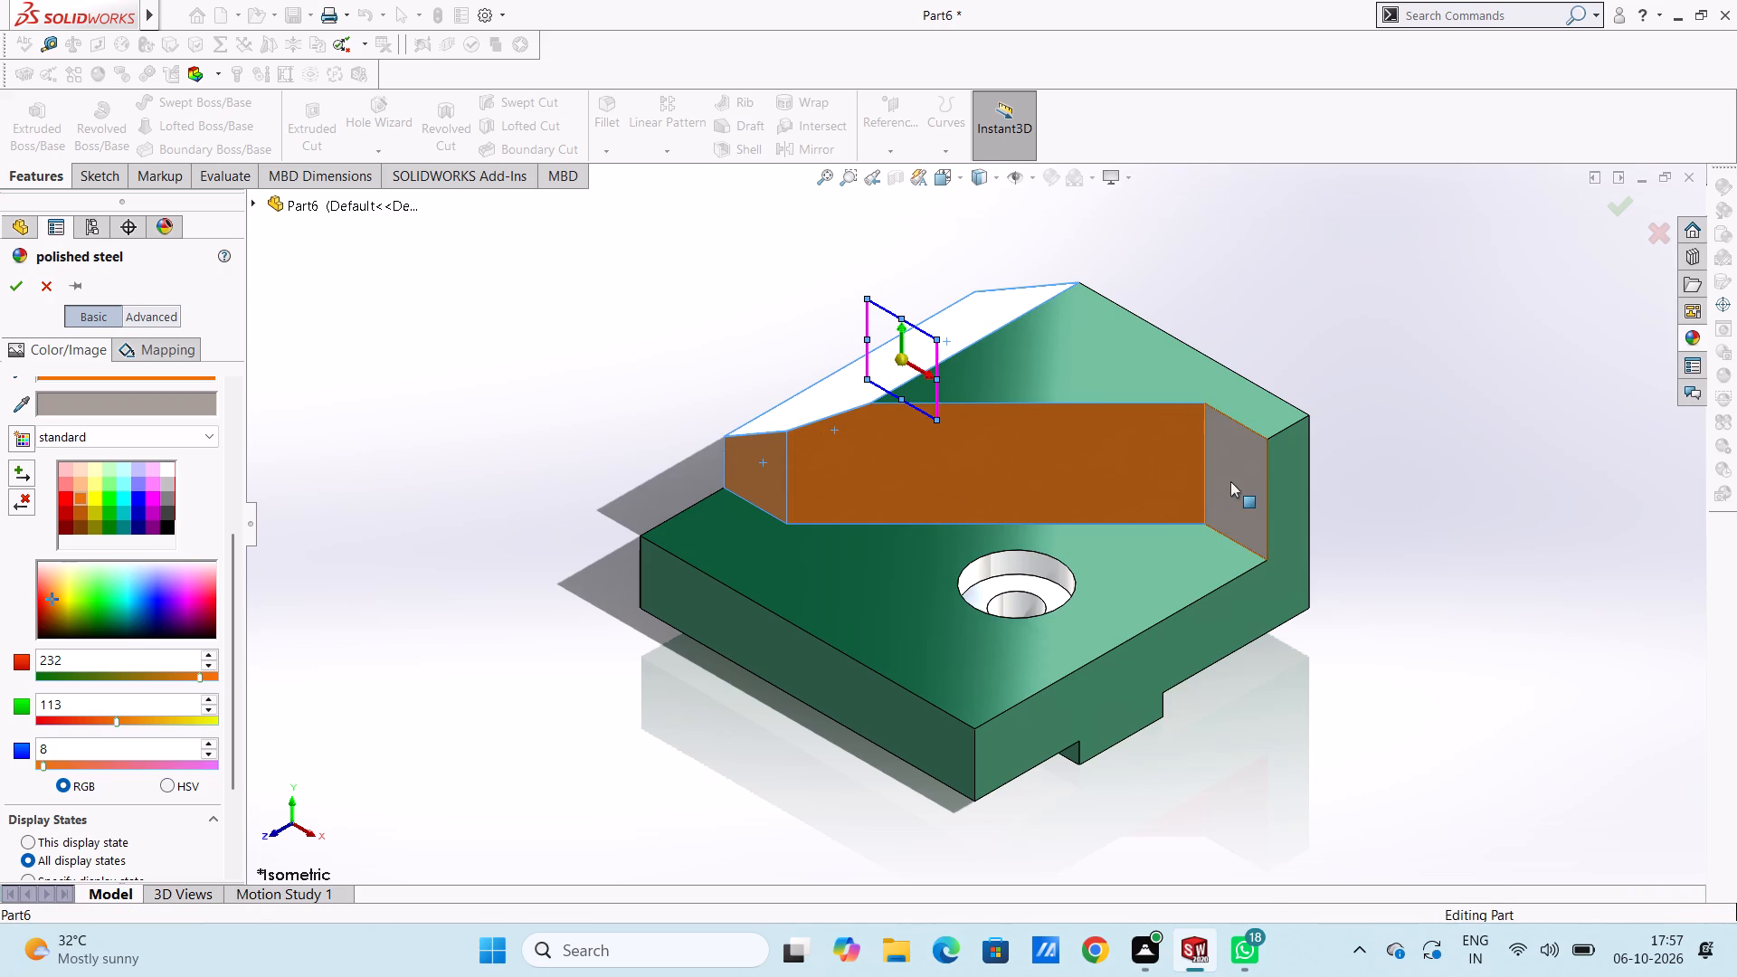
pyautogui.click(831, 401)
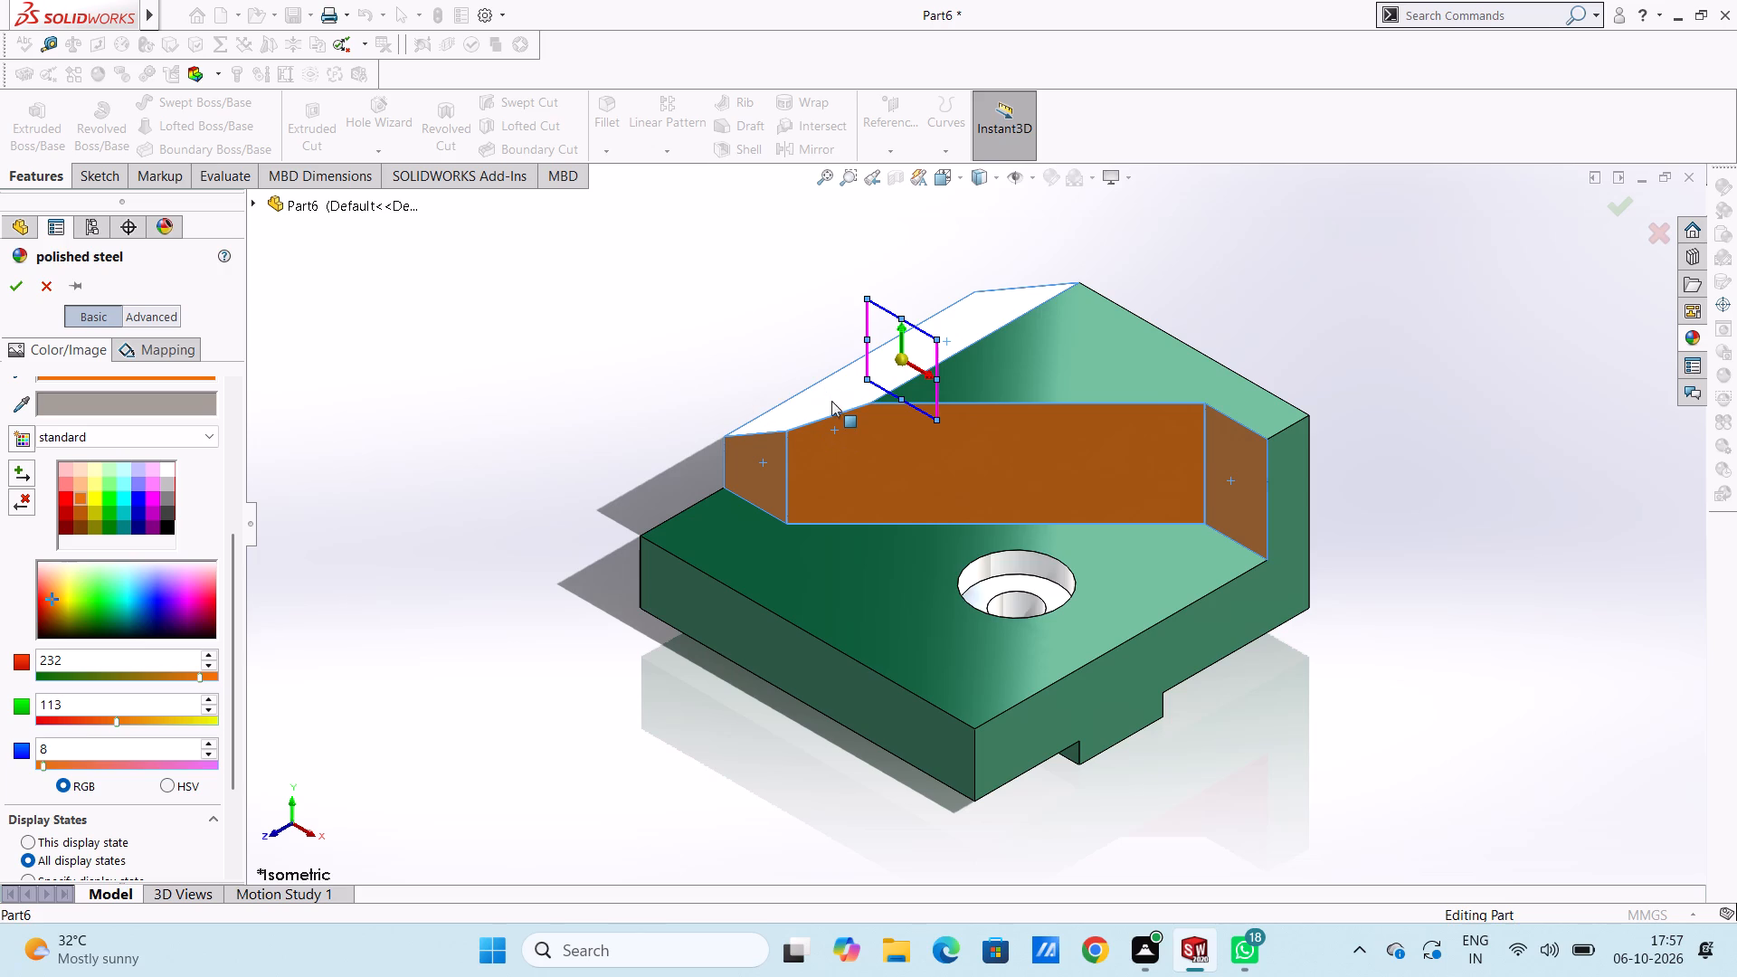
pyautogui.moveTo(702, 285); pyautogui.dragTo(887, 448, button='middle')
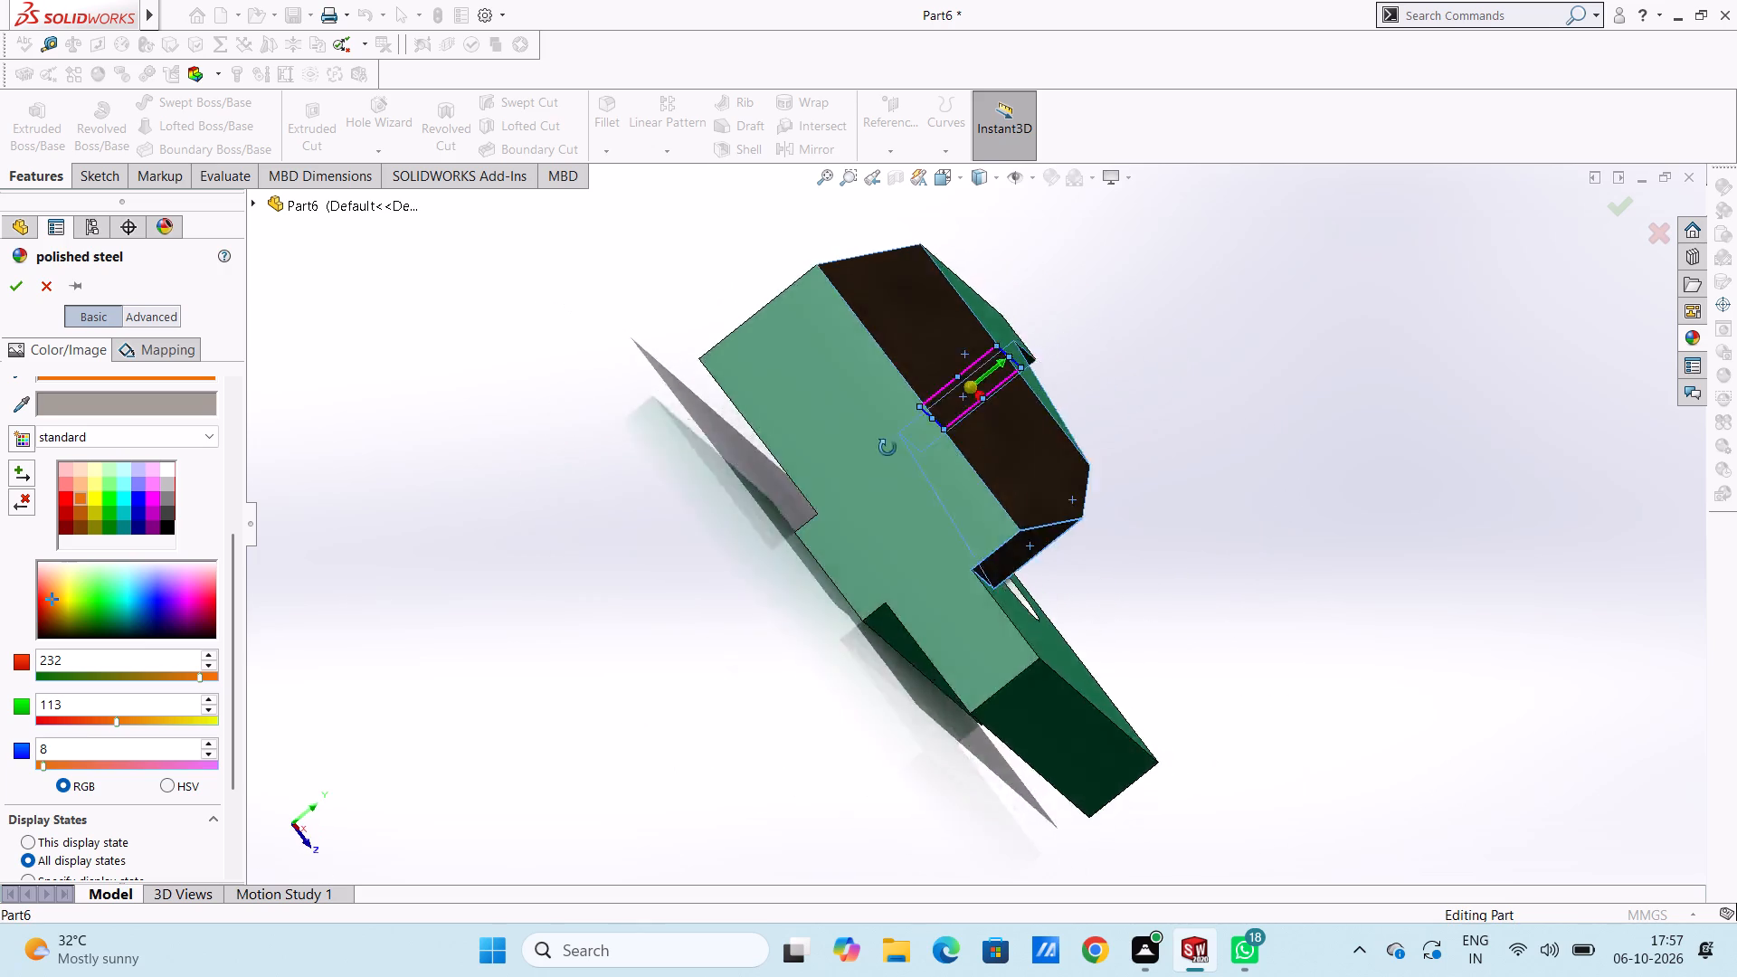
pyautogui.moveTo(887, 448); pyautogui.dragTo(718, 509, button='middle')
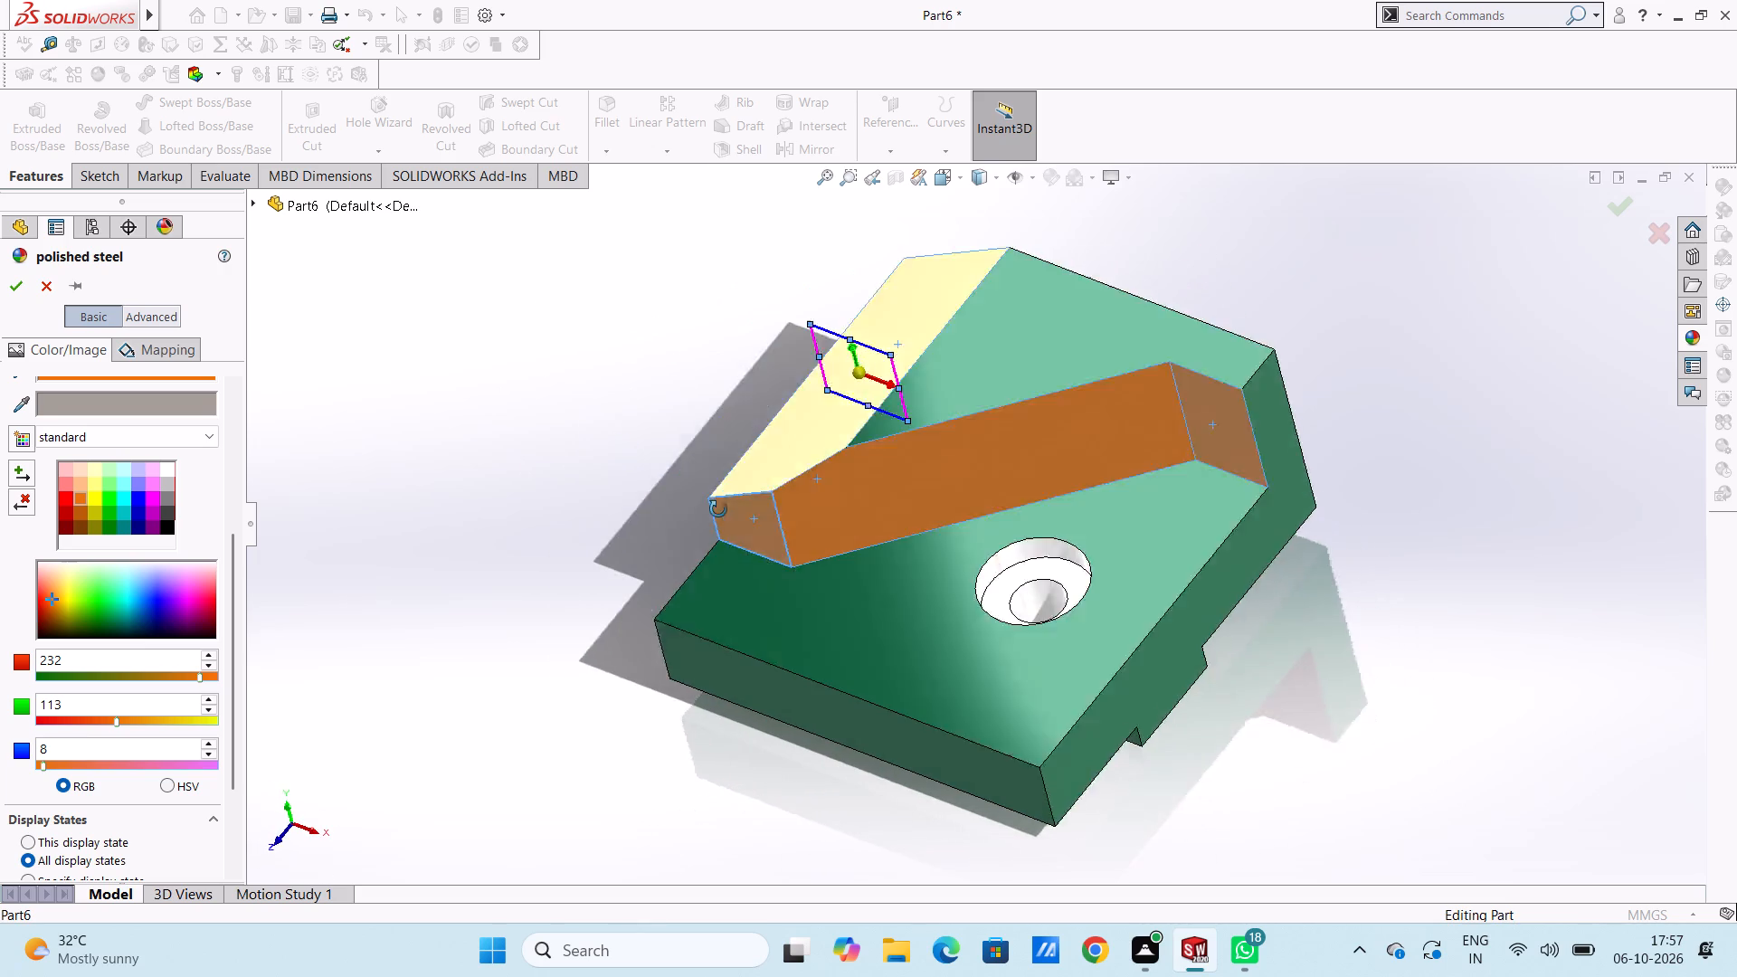
pyautogui.moveTo(718, 509); pyautogui.dragTo(726, 513, button='middle')
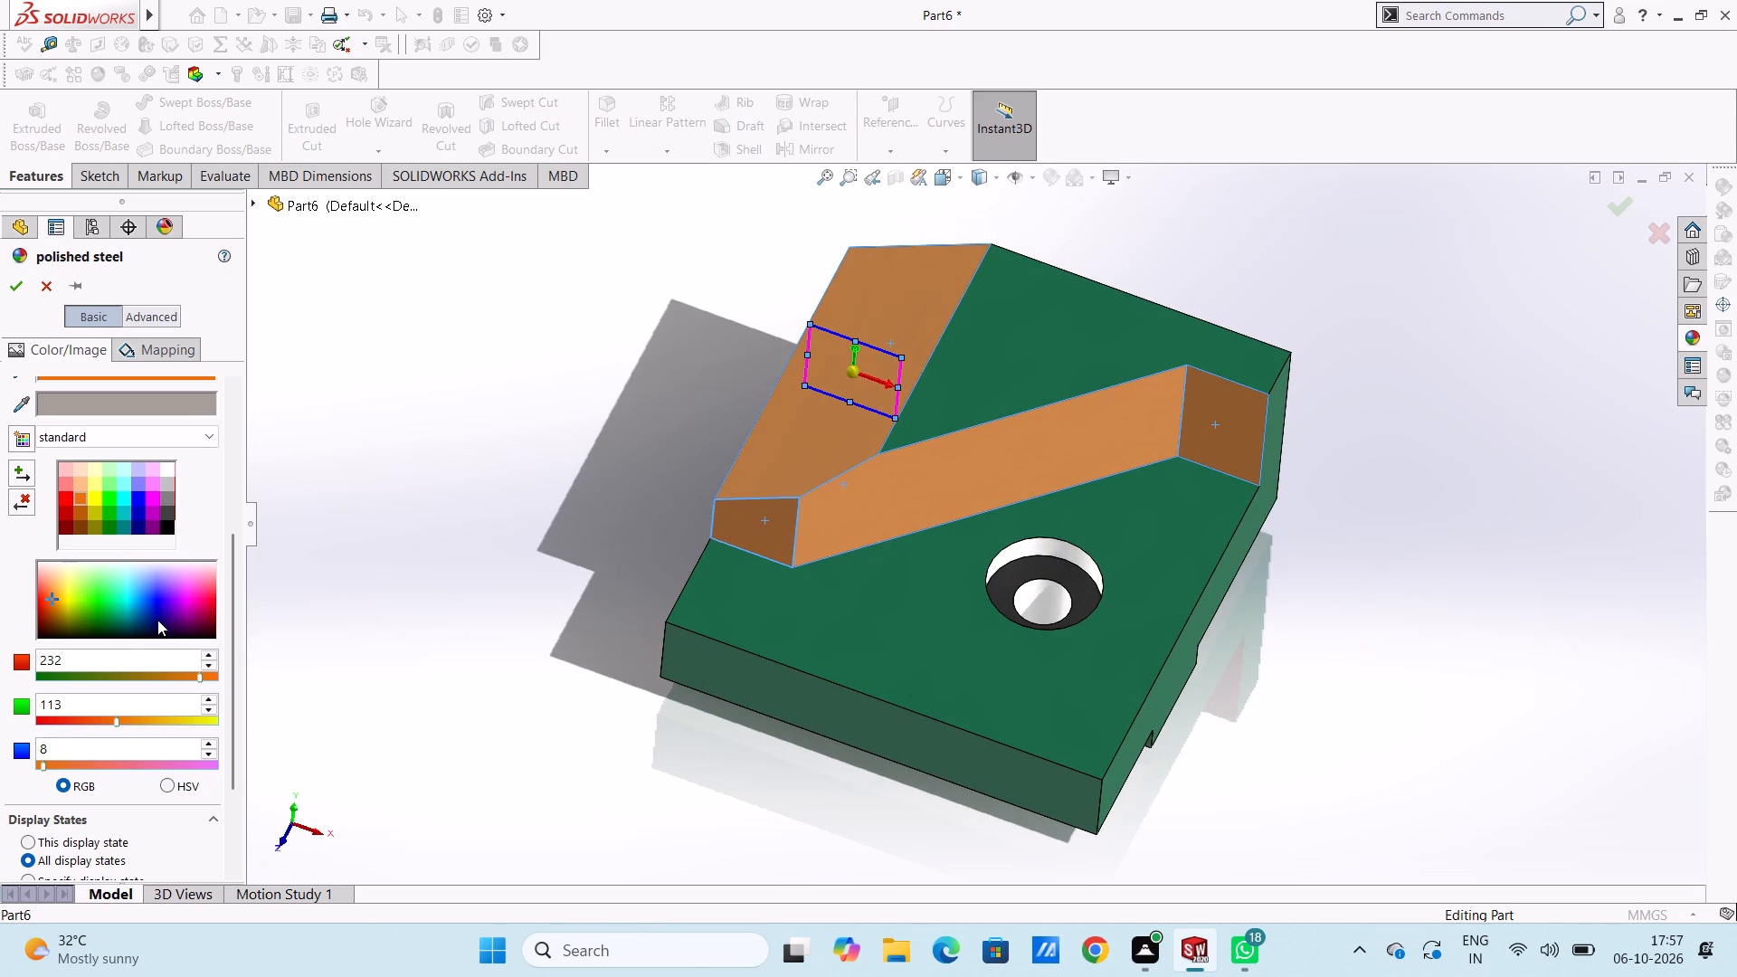
# Set the red component of the four selected faces' colour to 91 and apply the appearance.
pyautogui.click(105, 668)
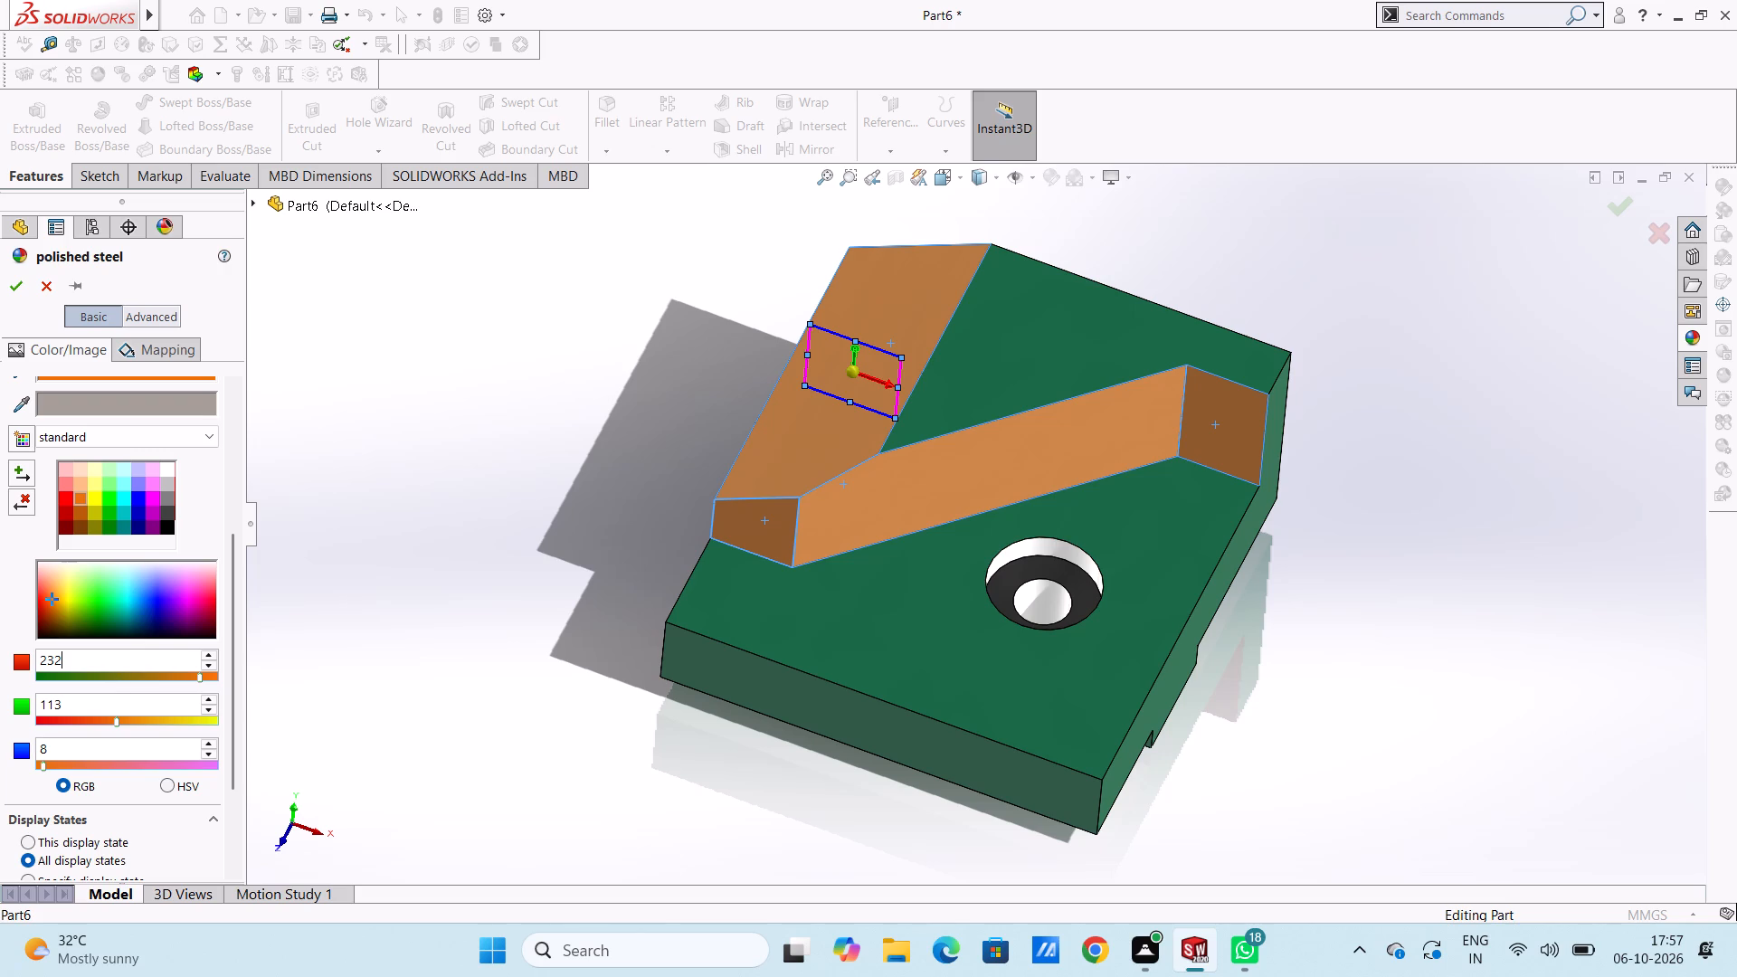
pyautogui.click(109, 672)
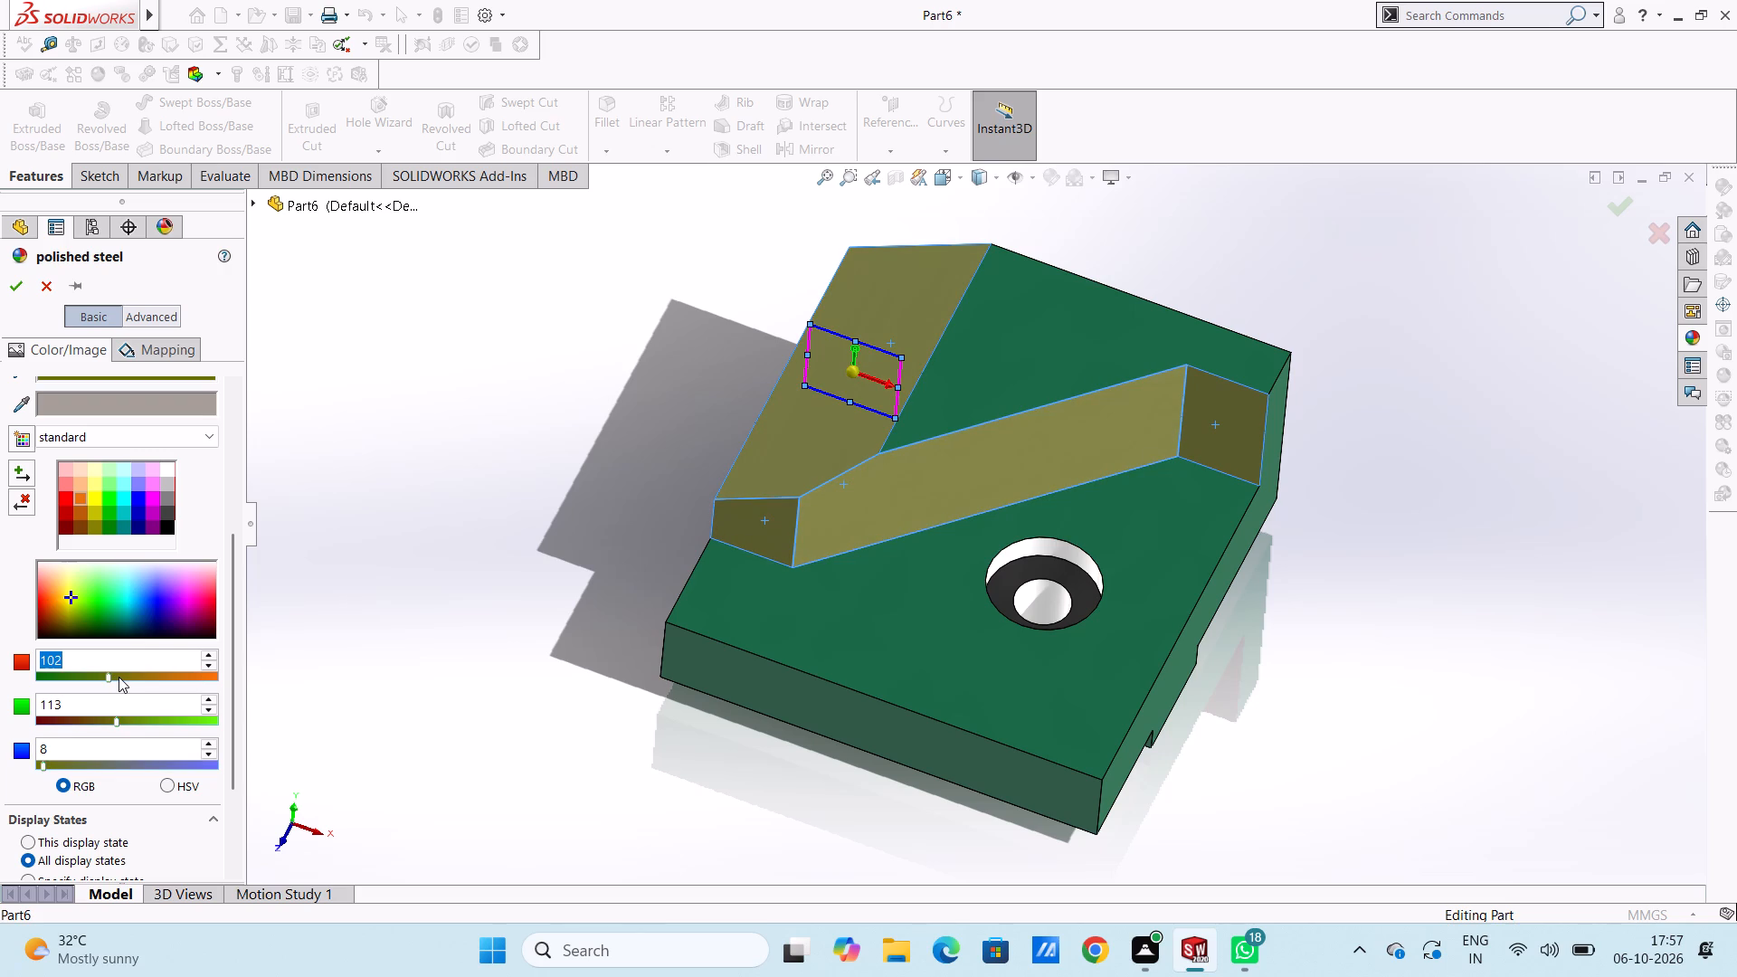
pyautogui.click(119, 677)
pyautogui.click(121, 678)
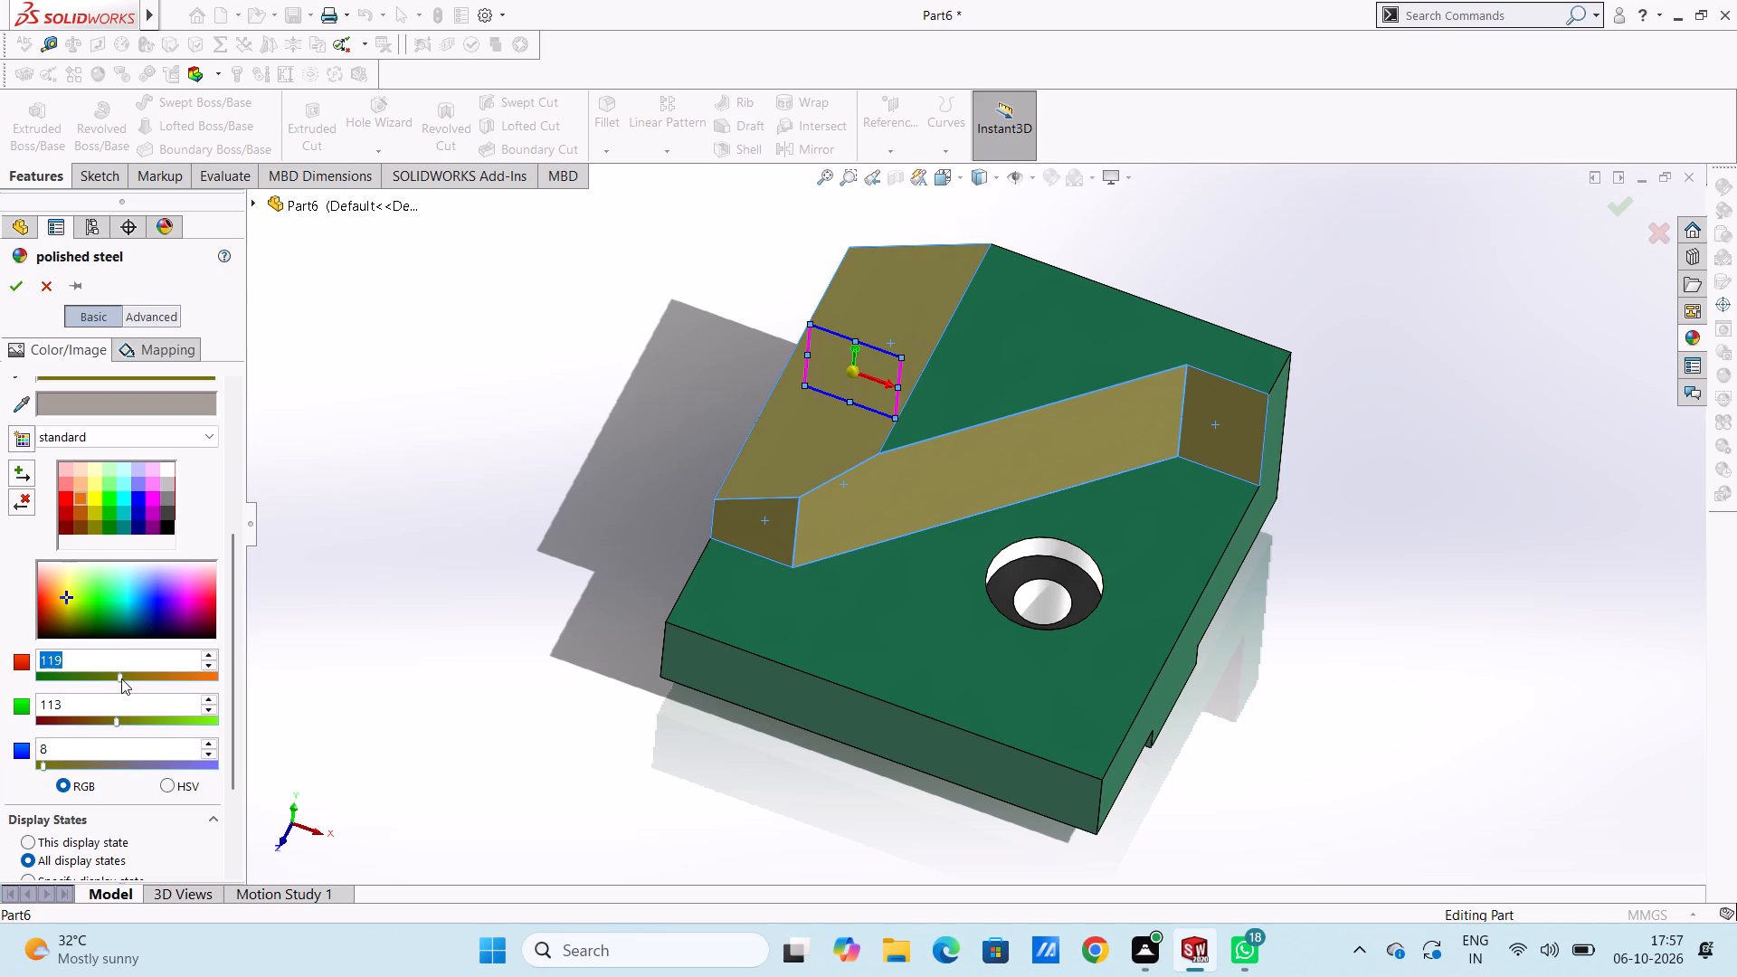
pyautogui.click(126, 675)
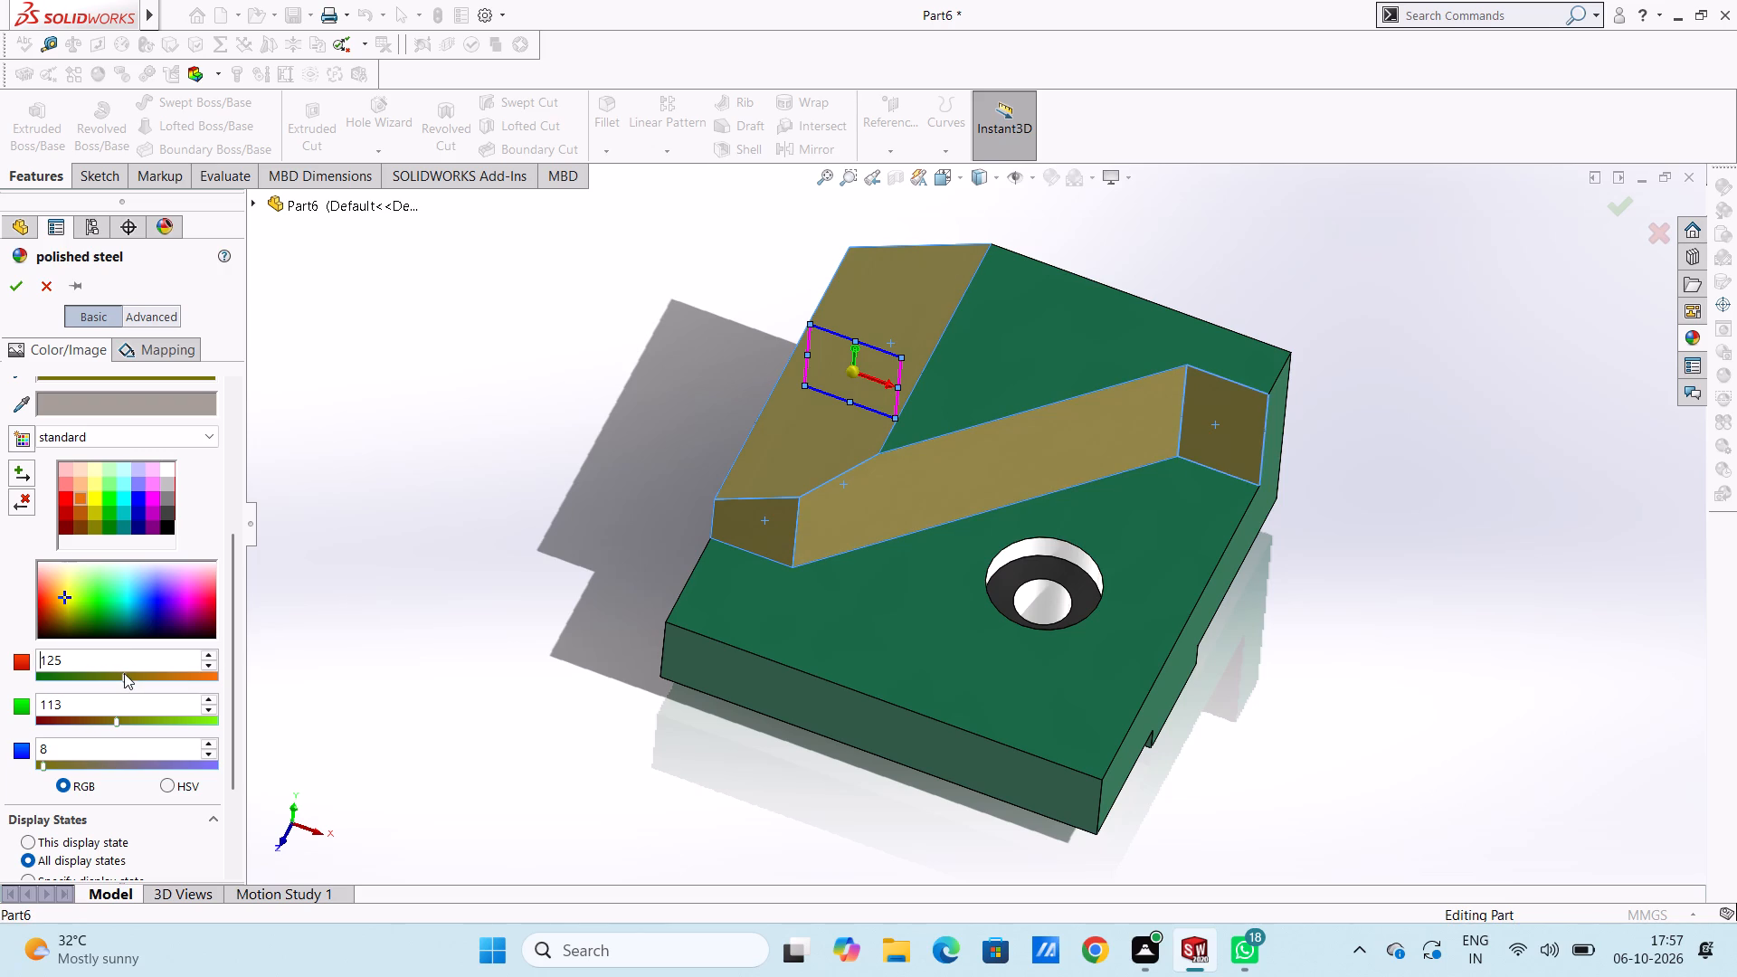
pyautogui.click(109, 668)
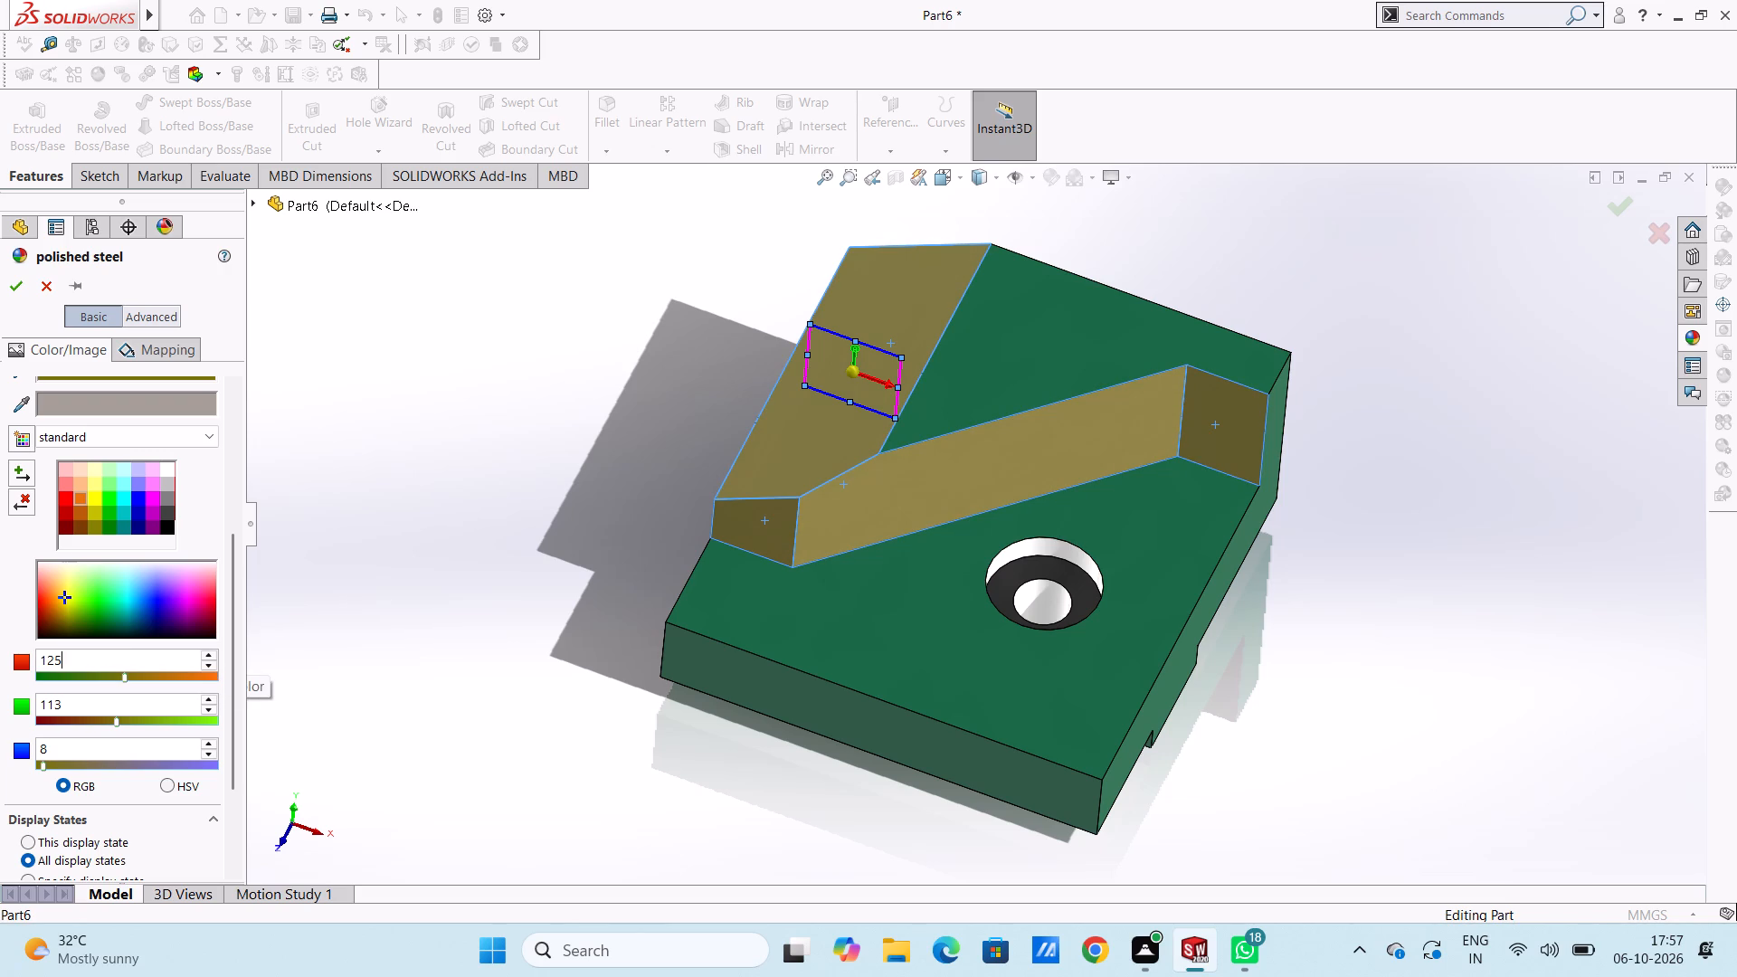
pyautogui.click(113, 674)
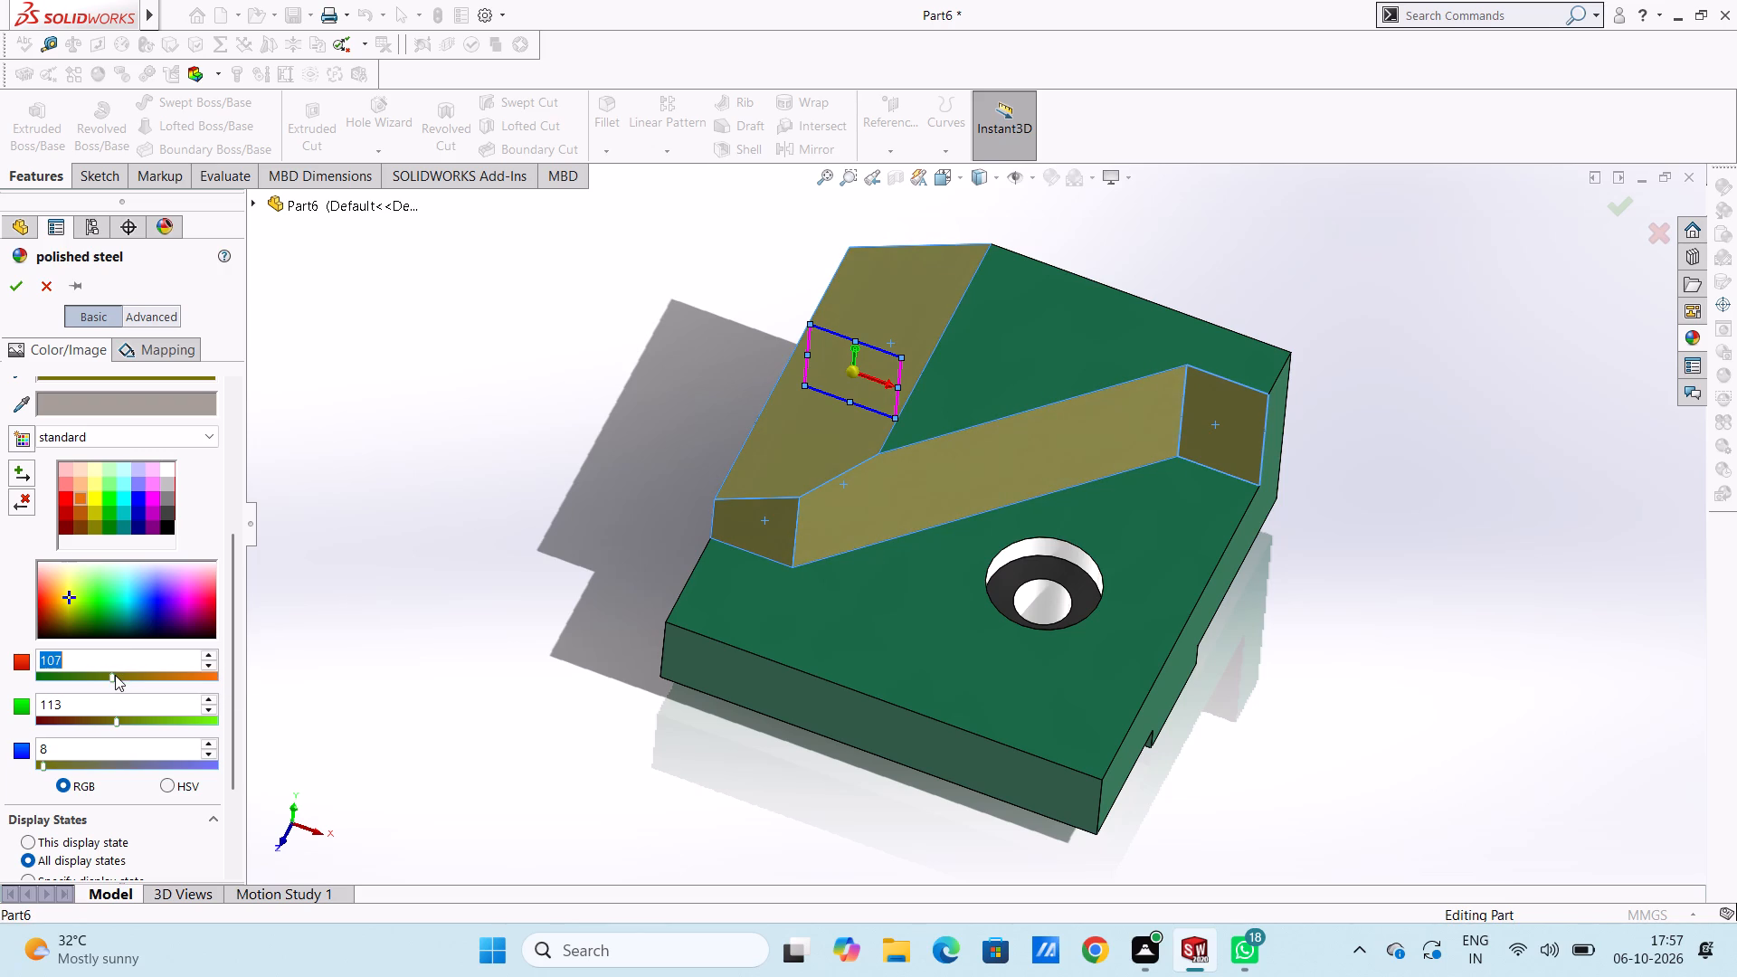
pyautogui.click(102, 679)
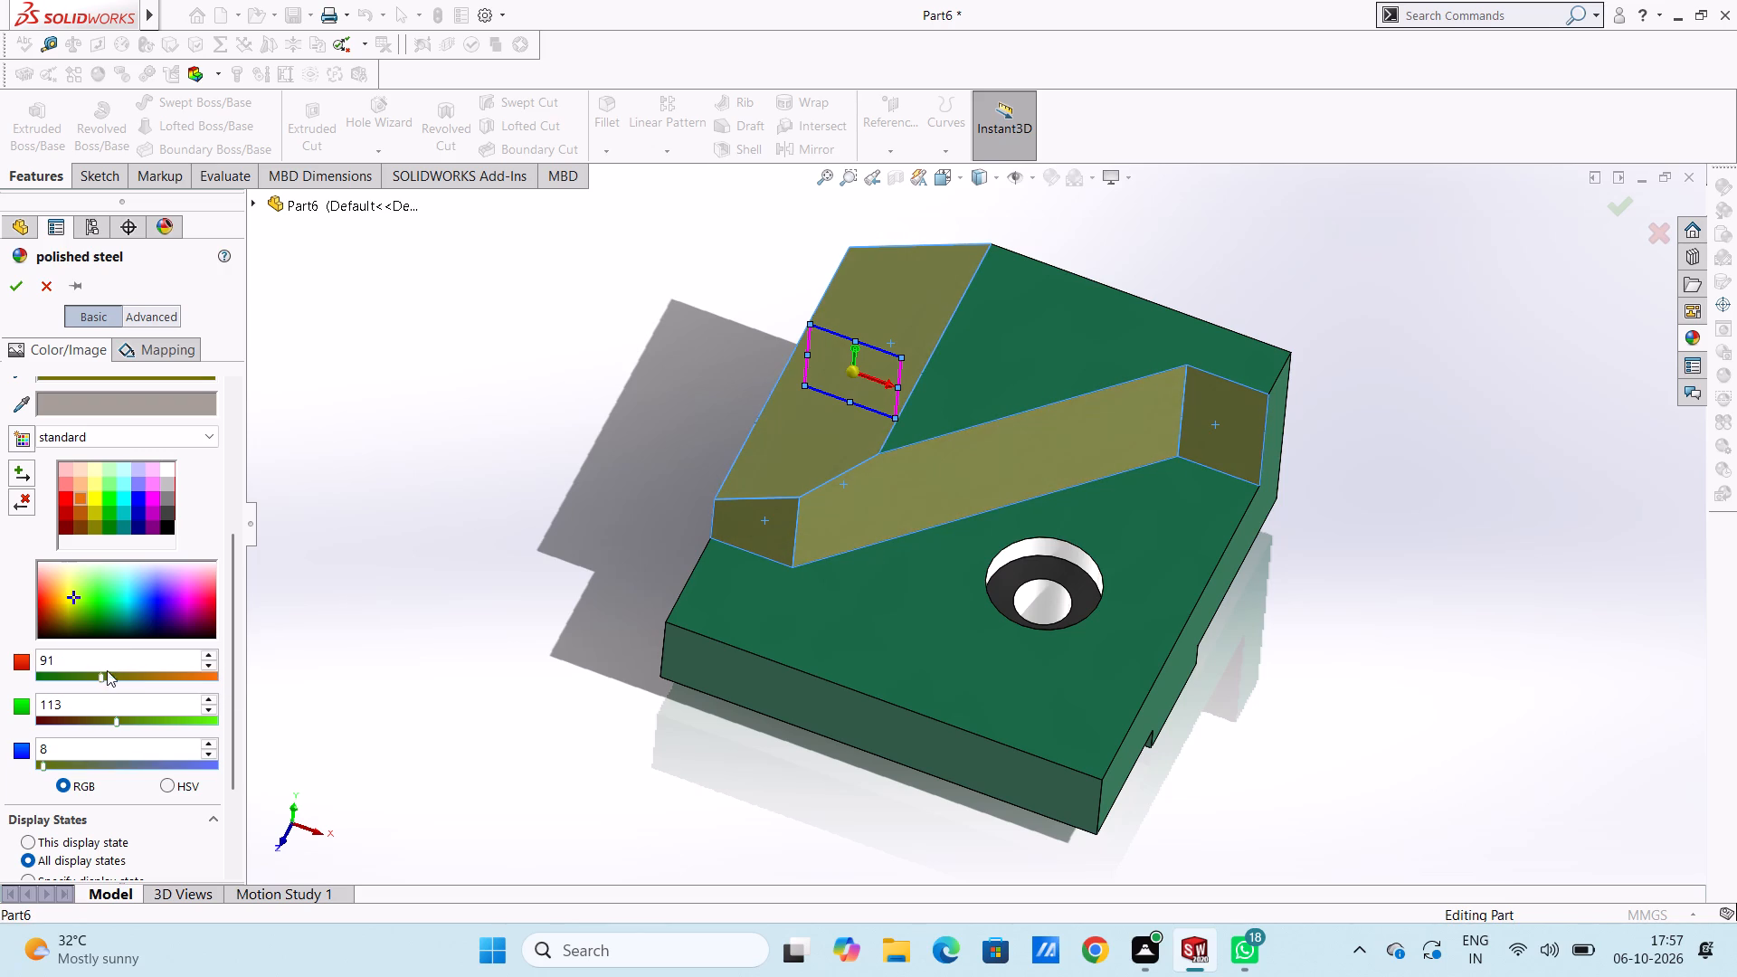
pyautogui.click(15, 291)
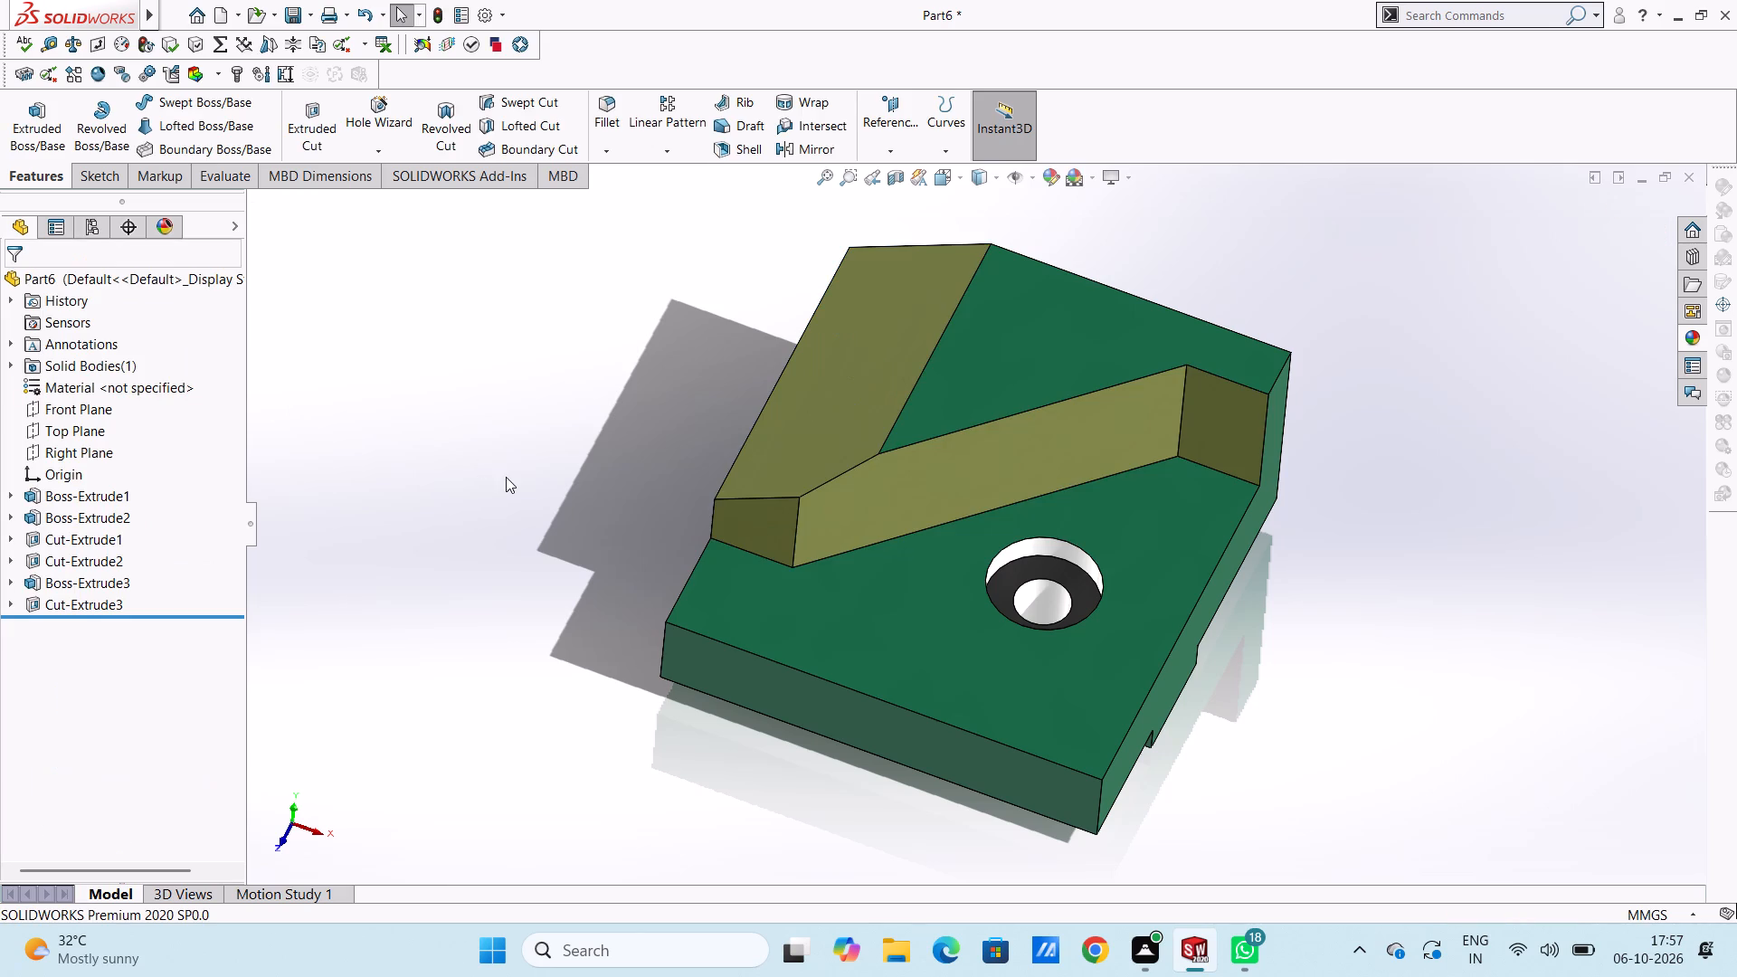
# Save the part in the Documents folder as a SOLIDWORKS part named "triangular v stop locating block with counterbored base 80mm".
pyautogui.click(507, 477)
pyautogui.scroll(-1, 488, 504)
pyautogui.moveTo(488, 504); pyautogui.dragTo(403, 396, button='middle')
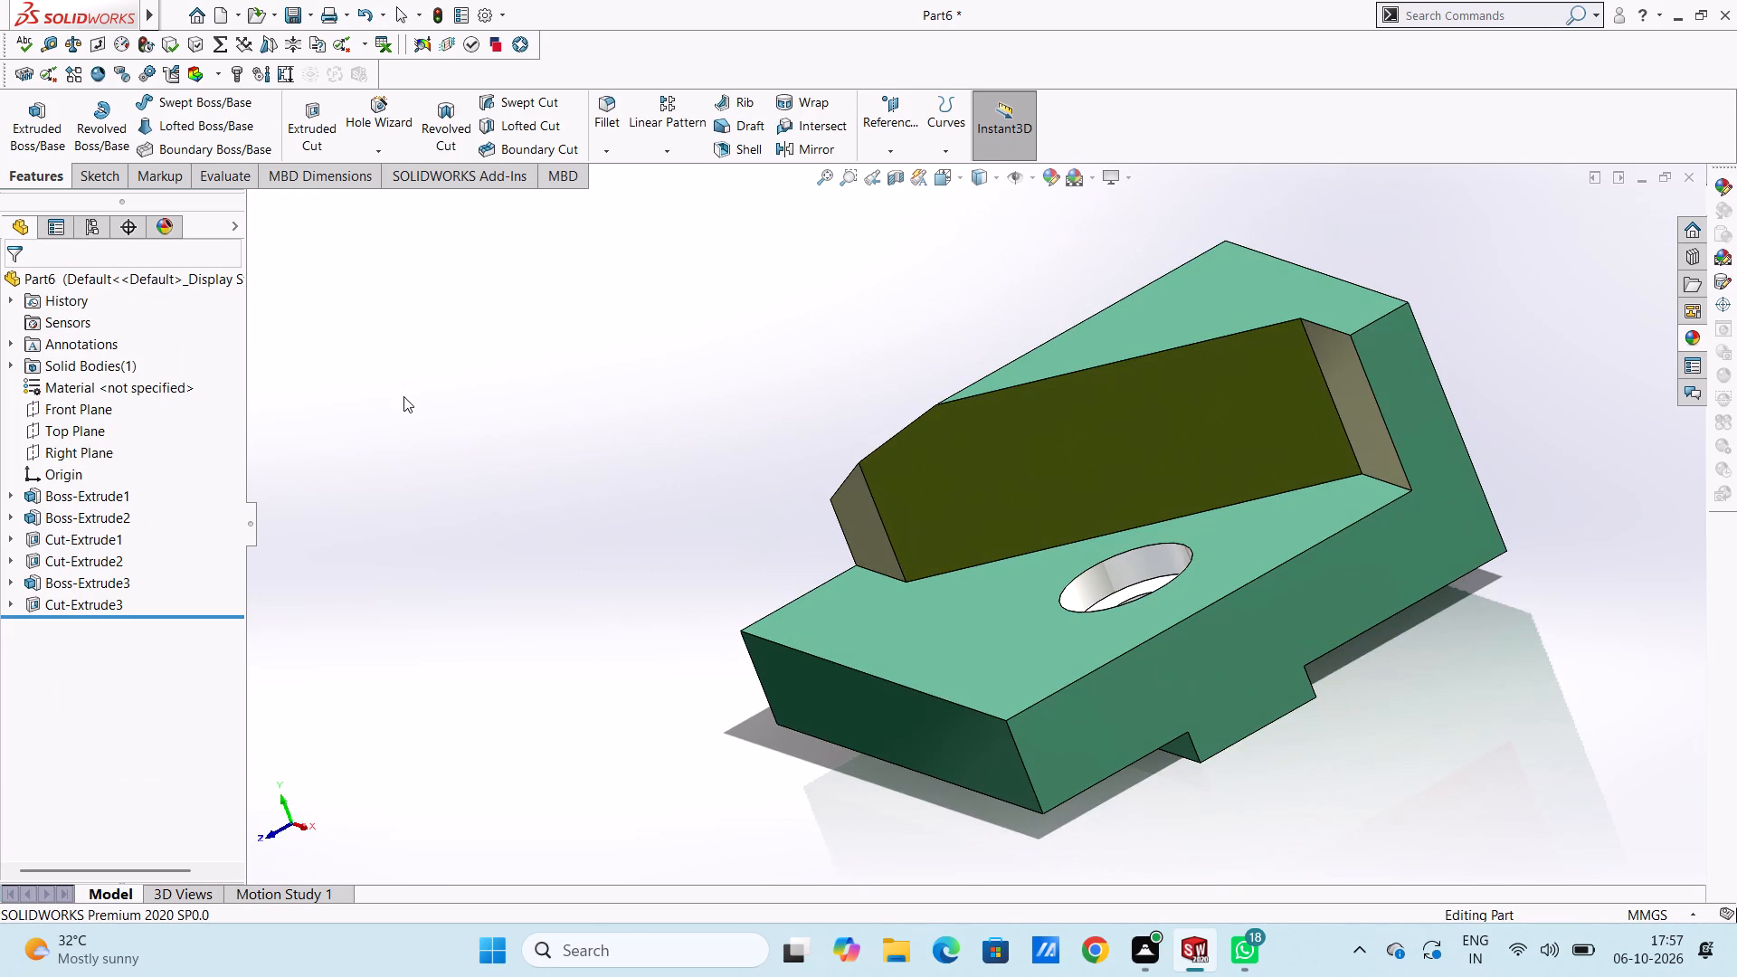
pyautogui.hotkey('ctrl', '7')
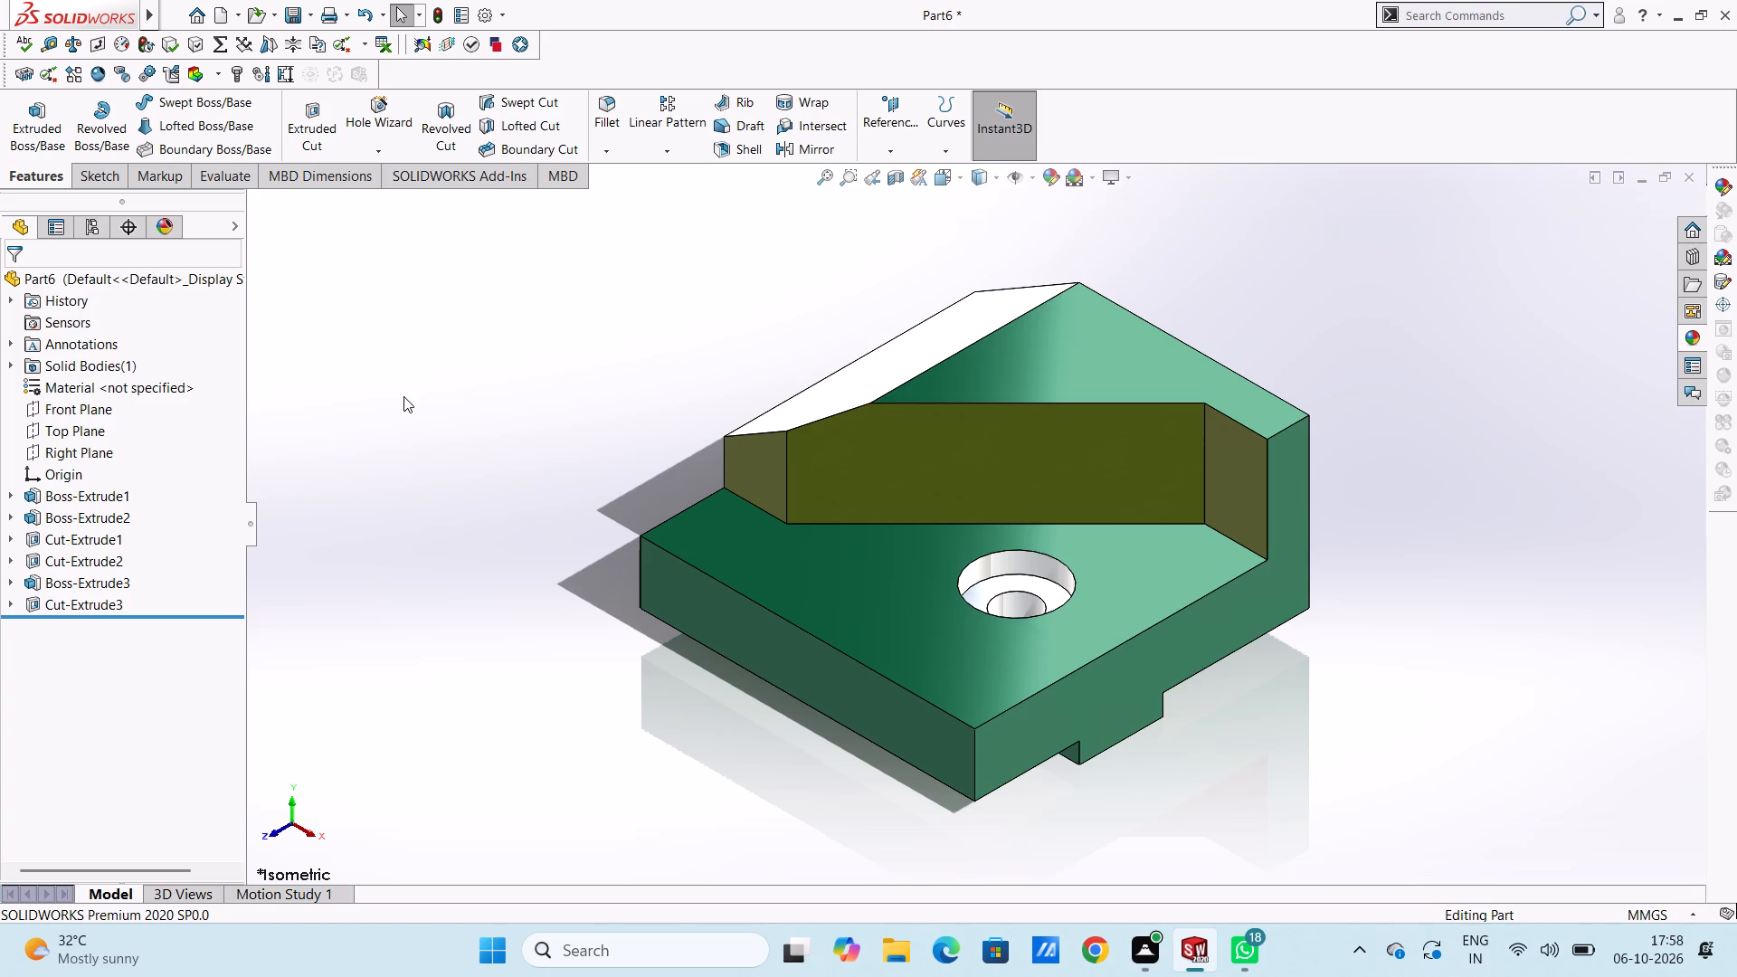
pyautogui.hotkey('ctrl', 's')
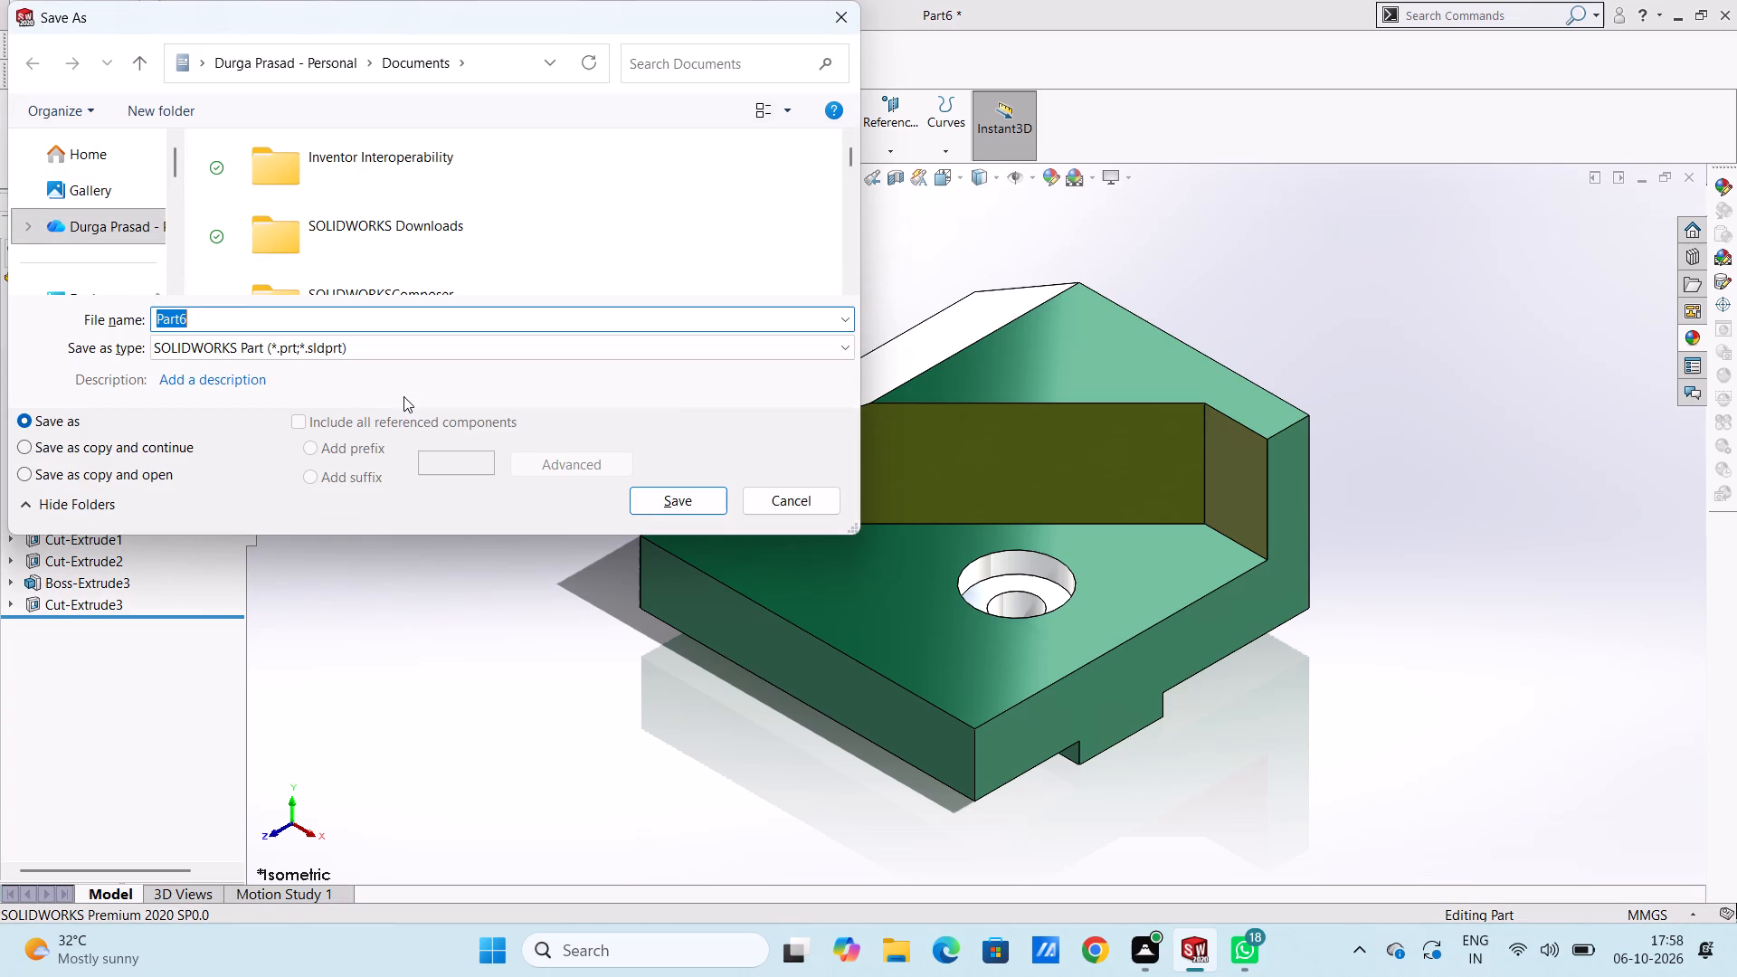
pyautogui.write('tru')
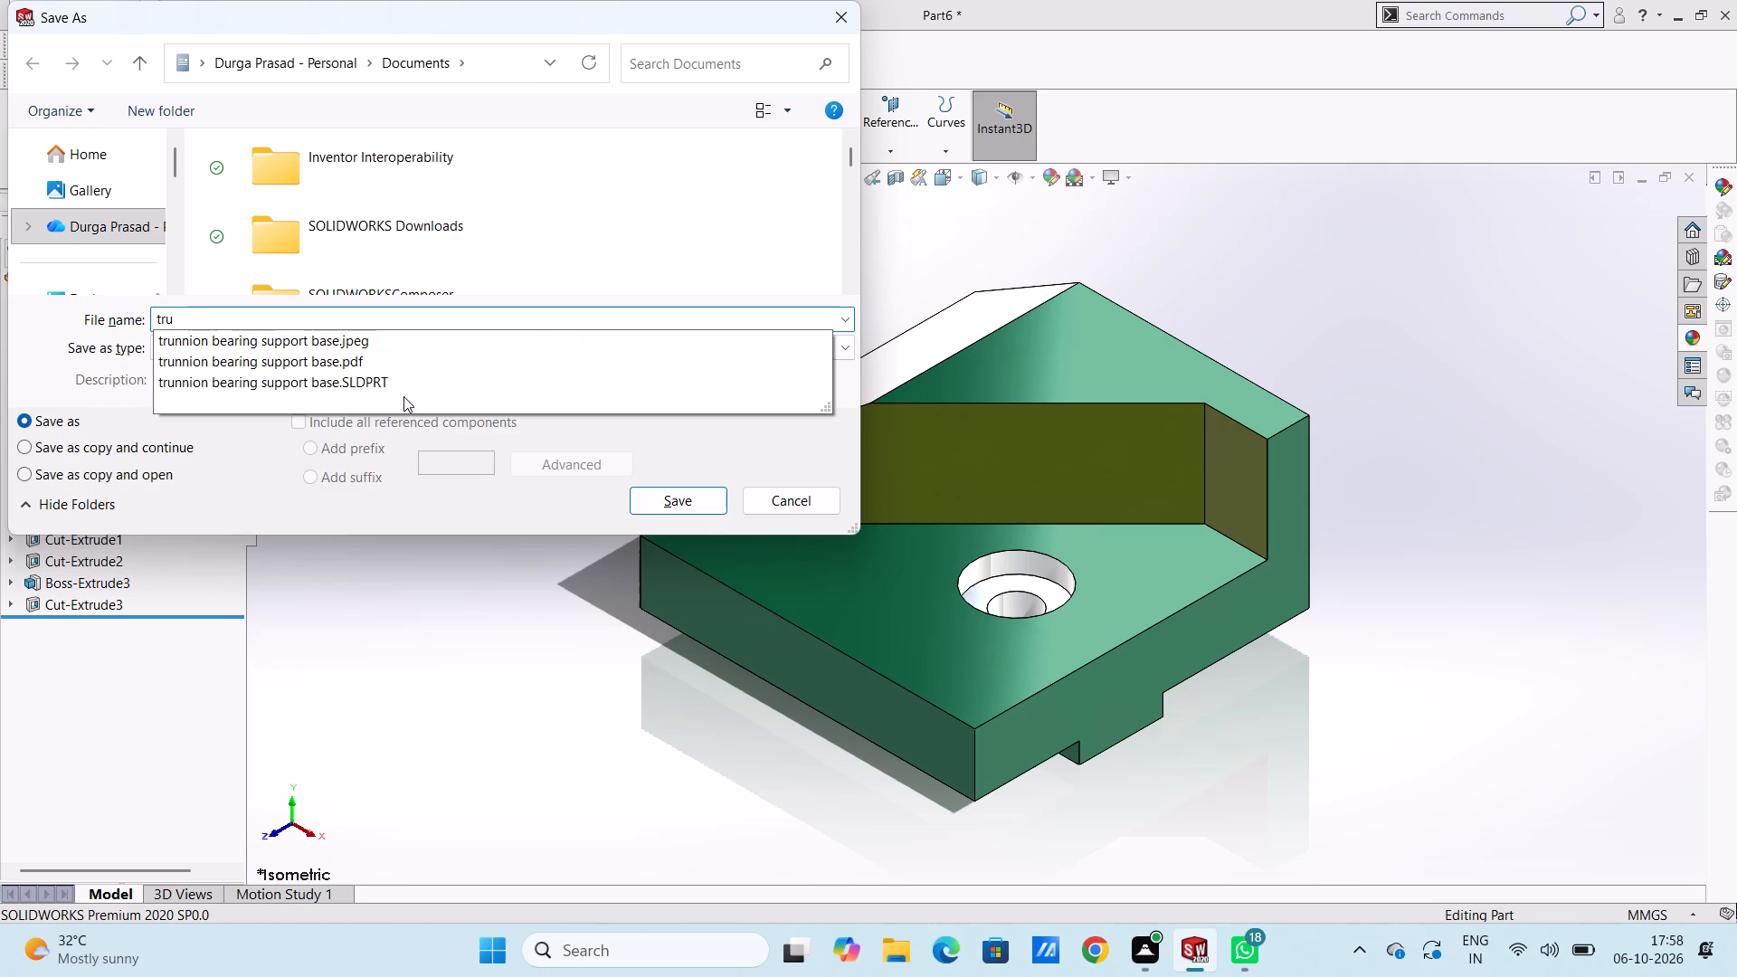
pyautogui.press('BackSpace')
pyautogui.press('i')
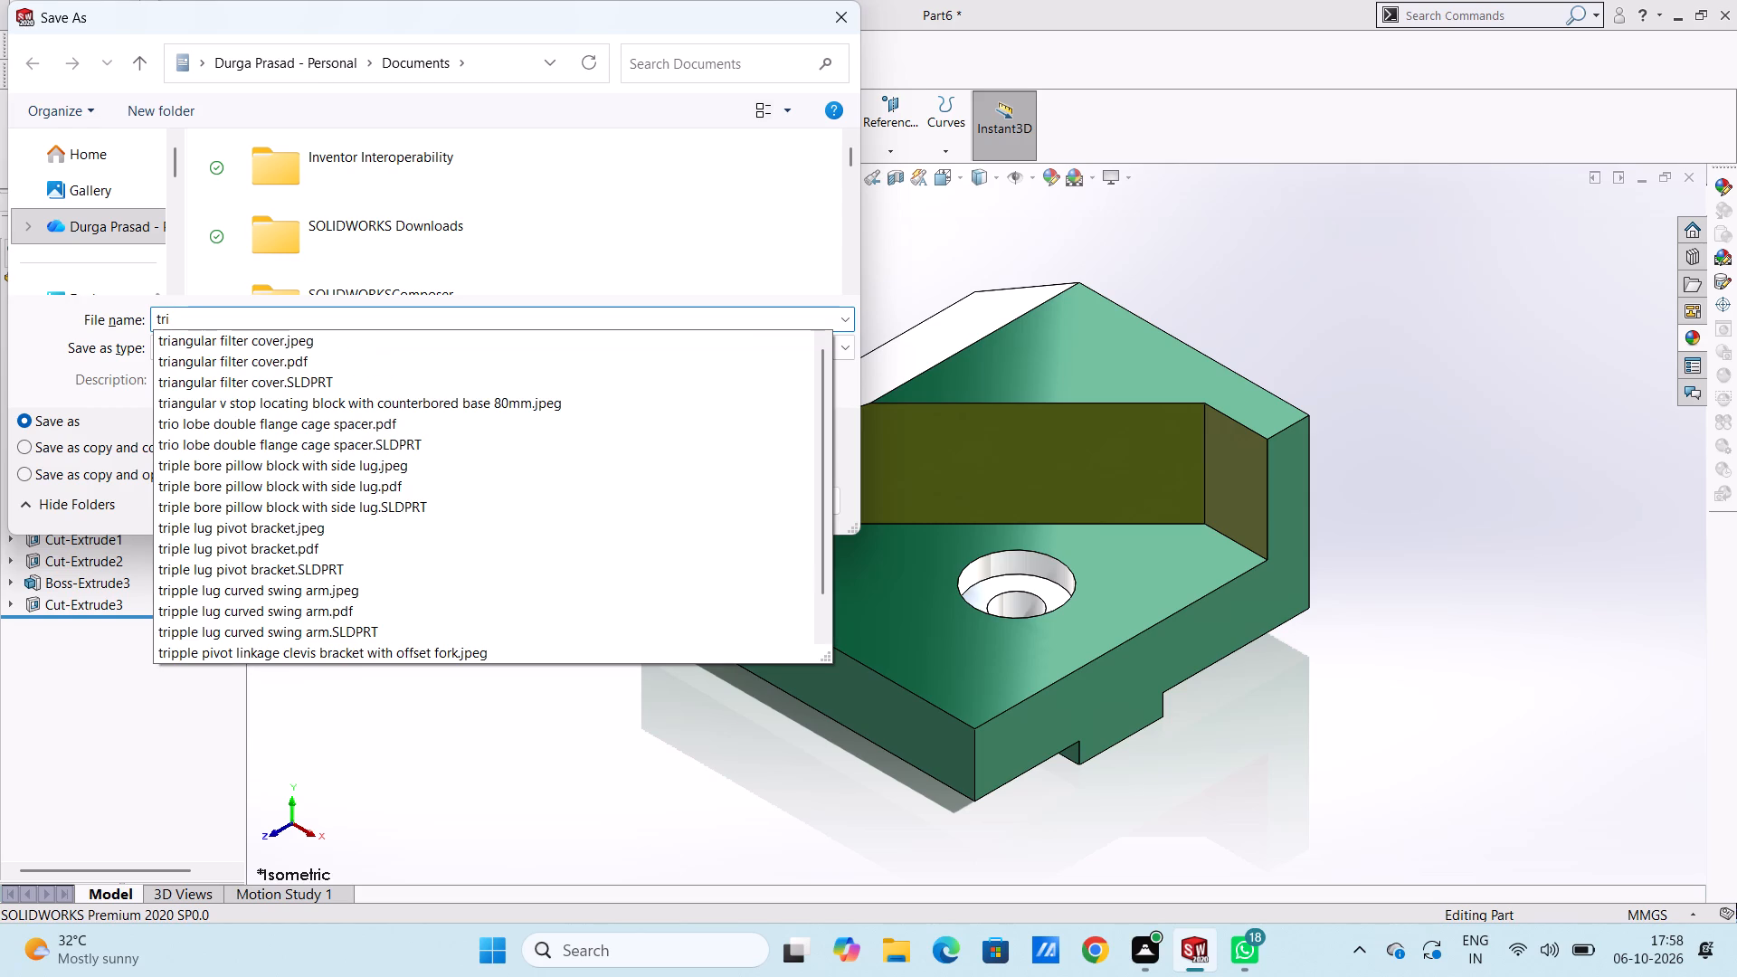
pyautogui.write('angular')
pyautogui.press('space')
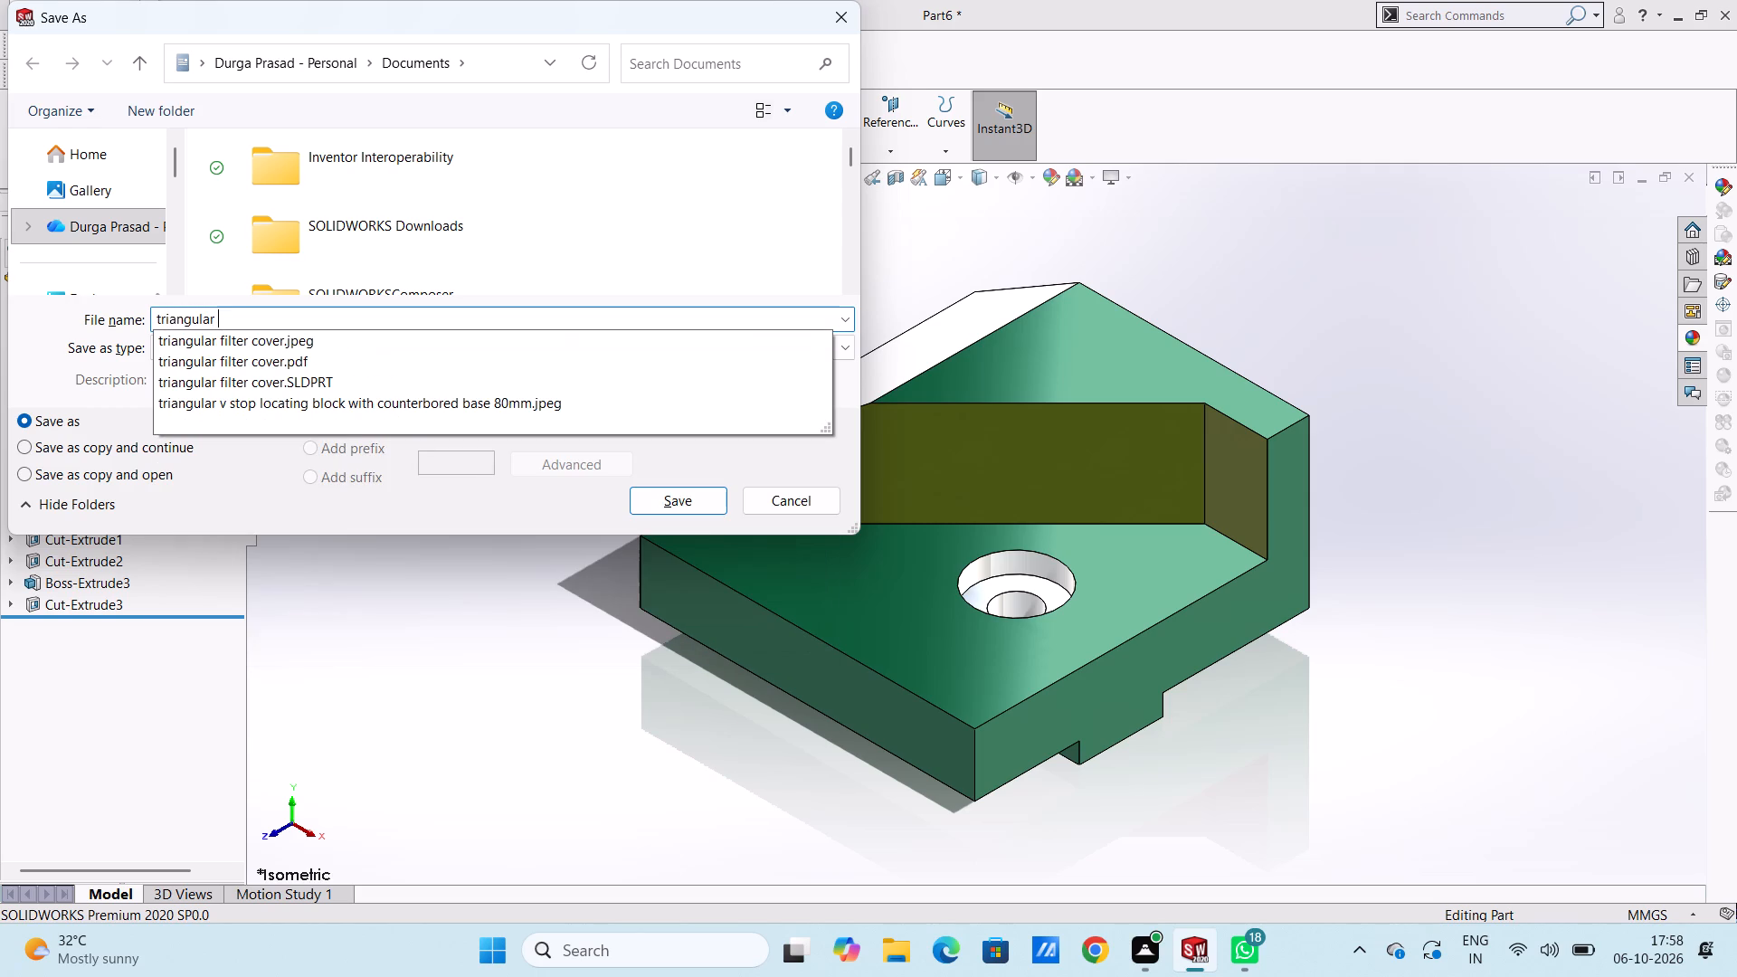
pyautogui.write('v')
pyautogui.press('space')
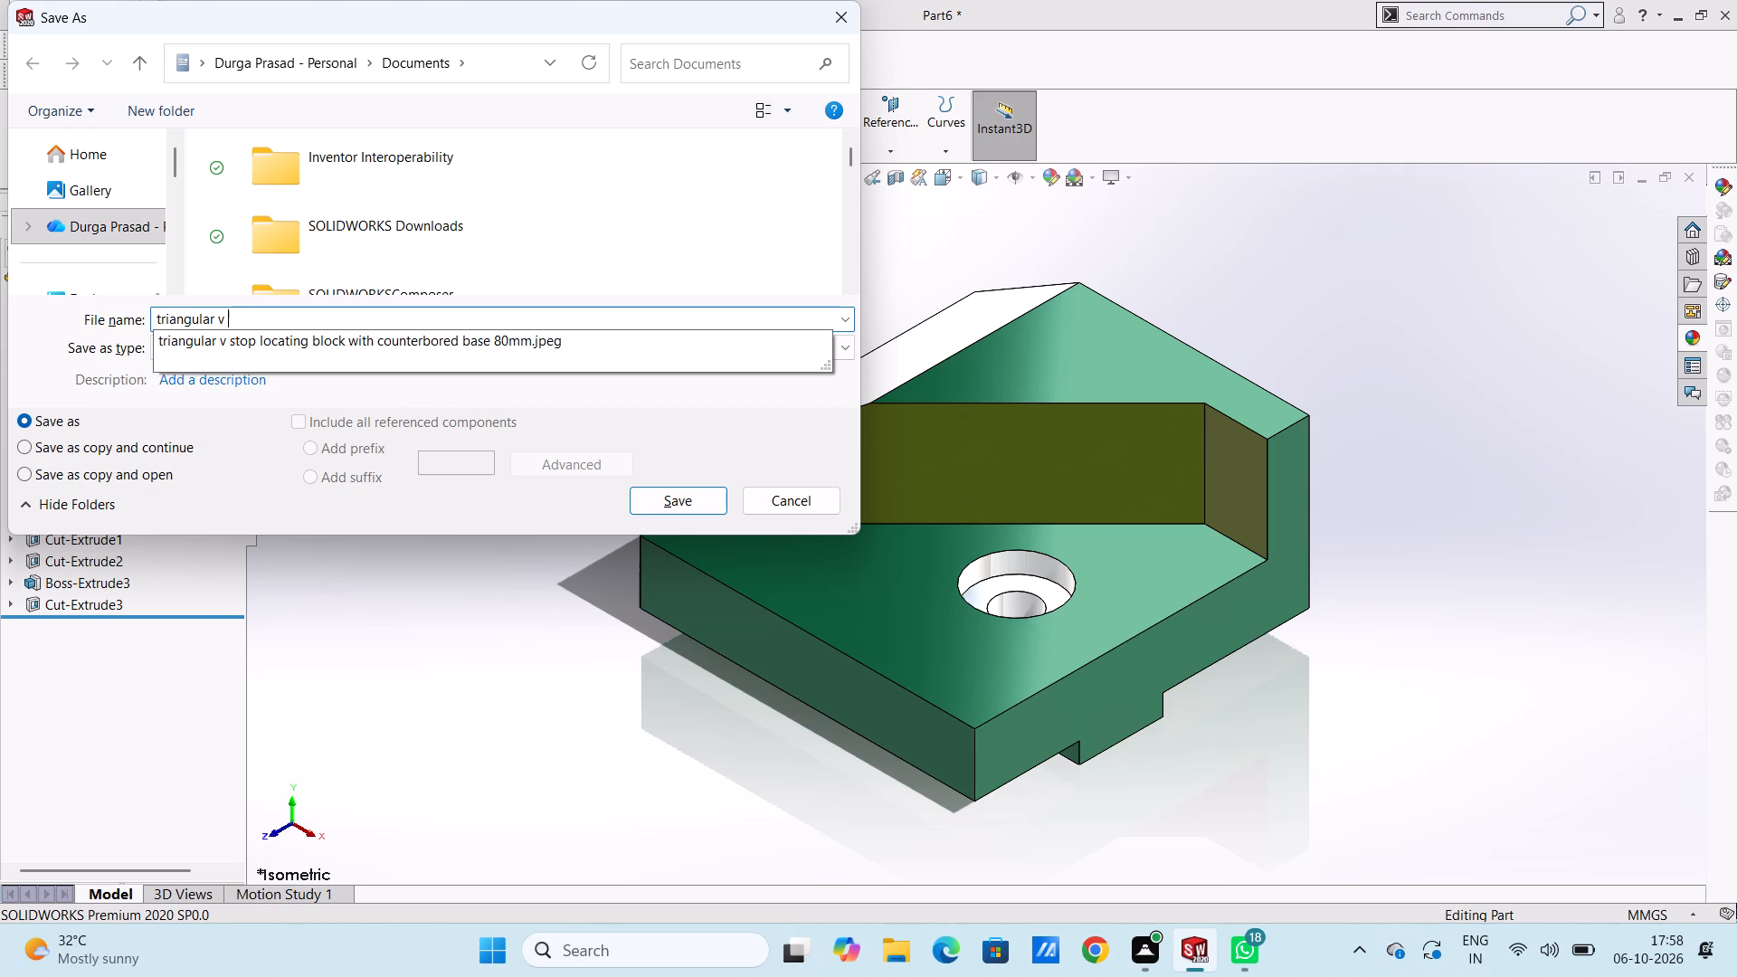
pyautogui.write('stop')
pyautogui.press('space')
pyautogui.write('locat')
pyautogui.write('ing')
pyautogui.press('space')
pyautogui.write('block')
pyautogui.press('space')
pyautogui.write('with')
pyautogui.press('space')
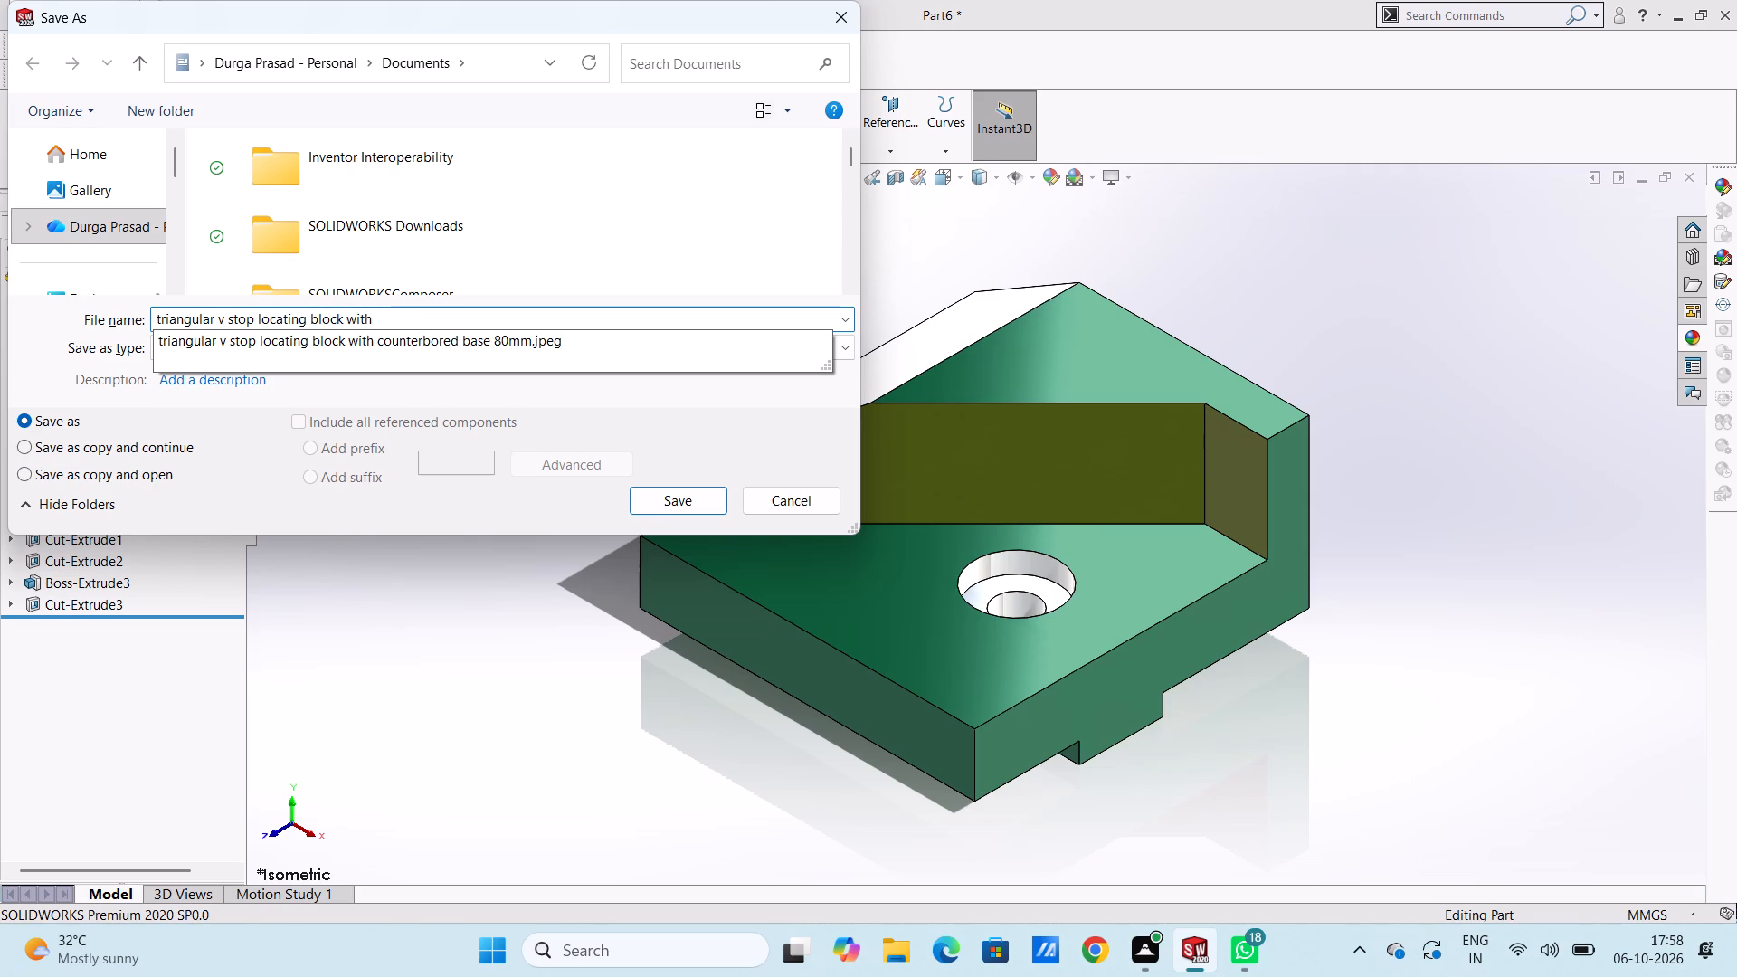
pyautogui.write('cou')
pyautogui.write('ntere')
pyautogui.press('BackSpace')
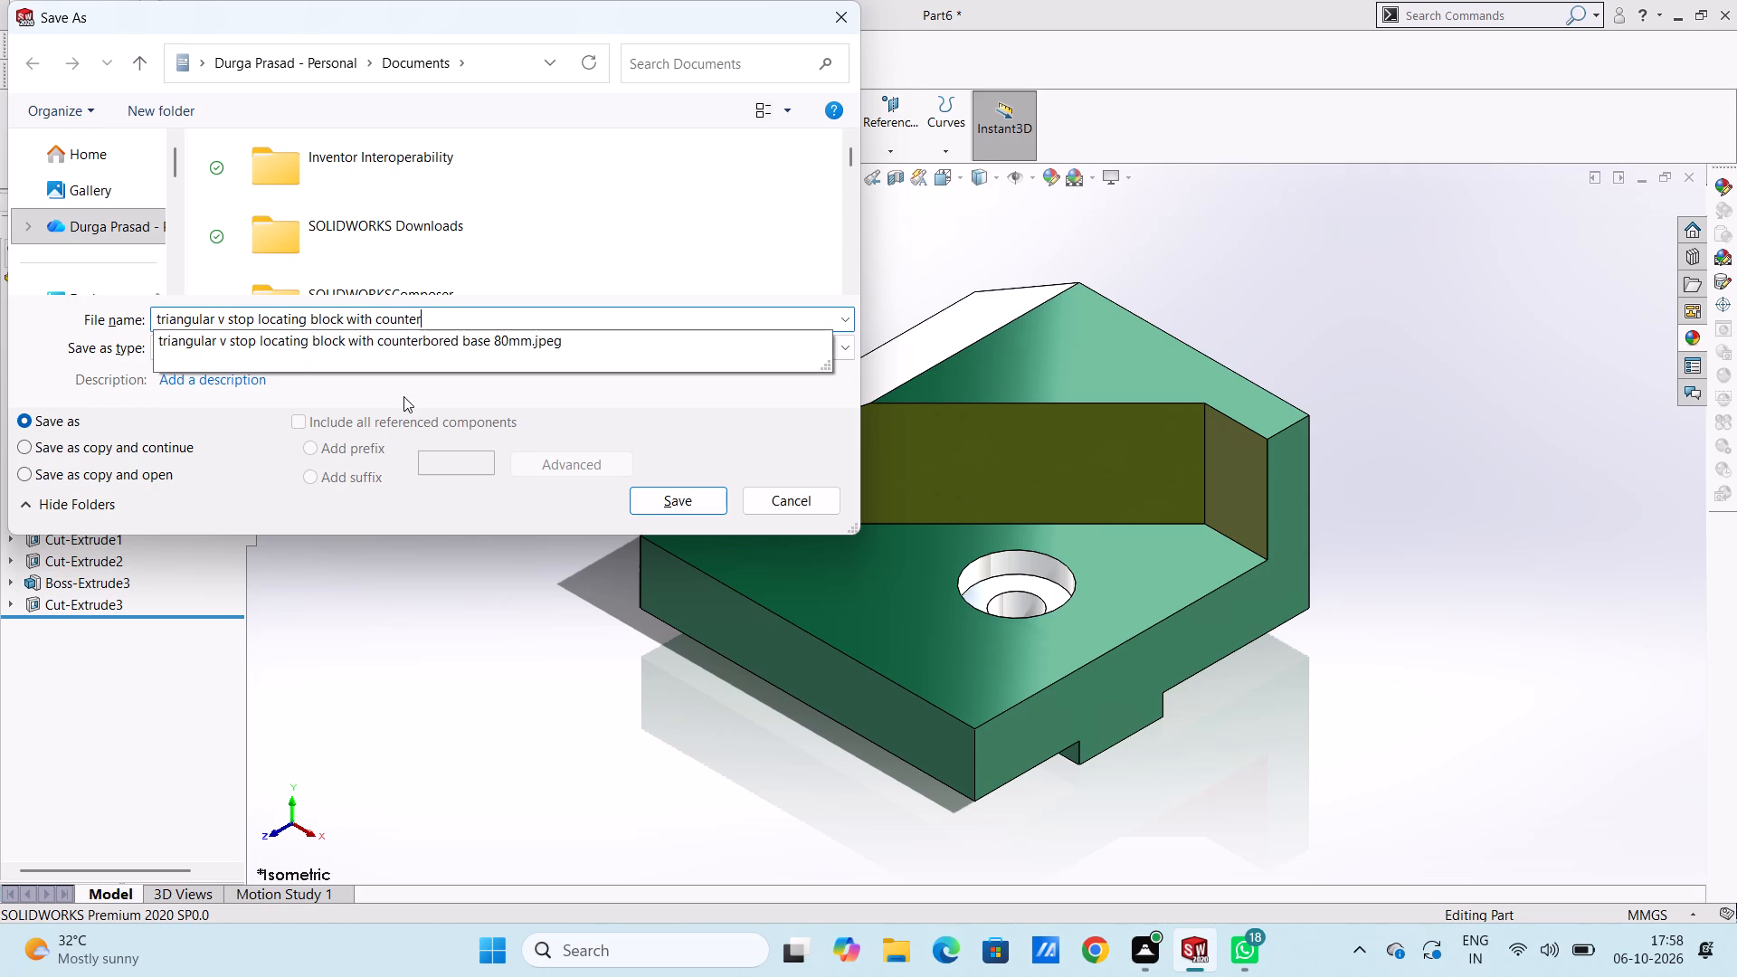
pyautogui.write('bored')
pyautogui.press('space')
pyautogui.write('base')
pyautogui.press('space')
pyautogui.write('80mm')
pyautogui.press('space')
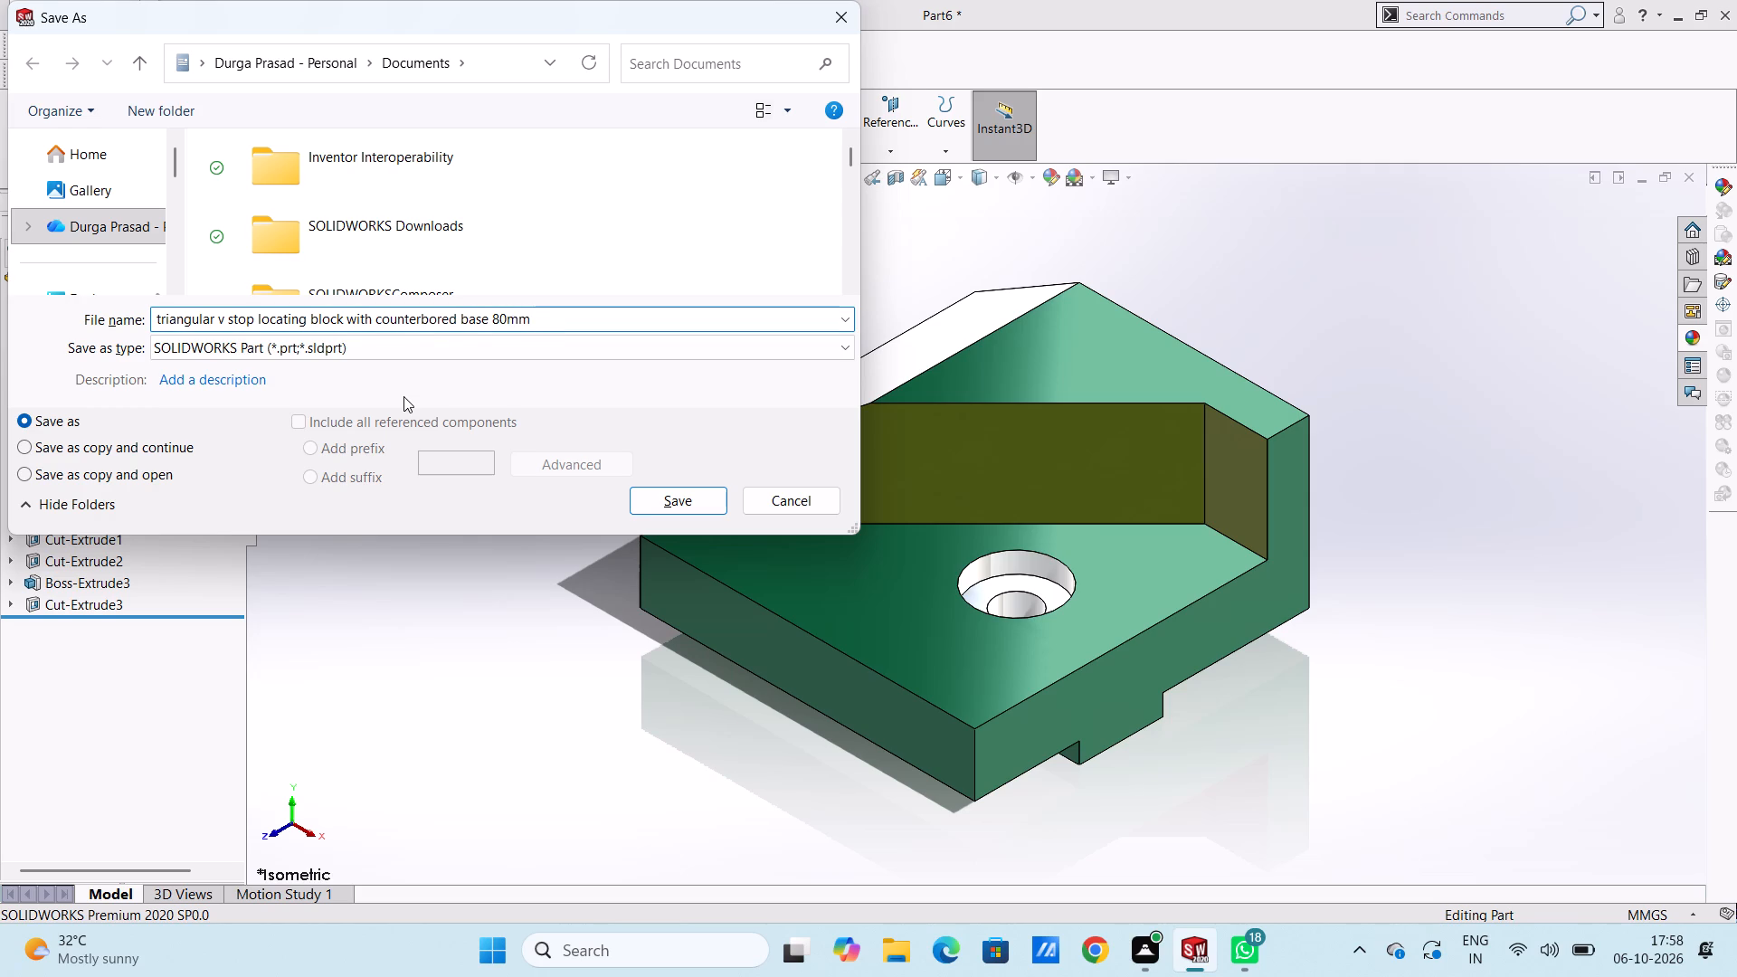
pyautogui.press('BackSpace')
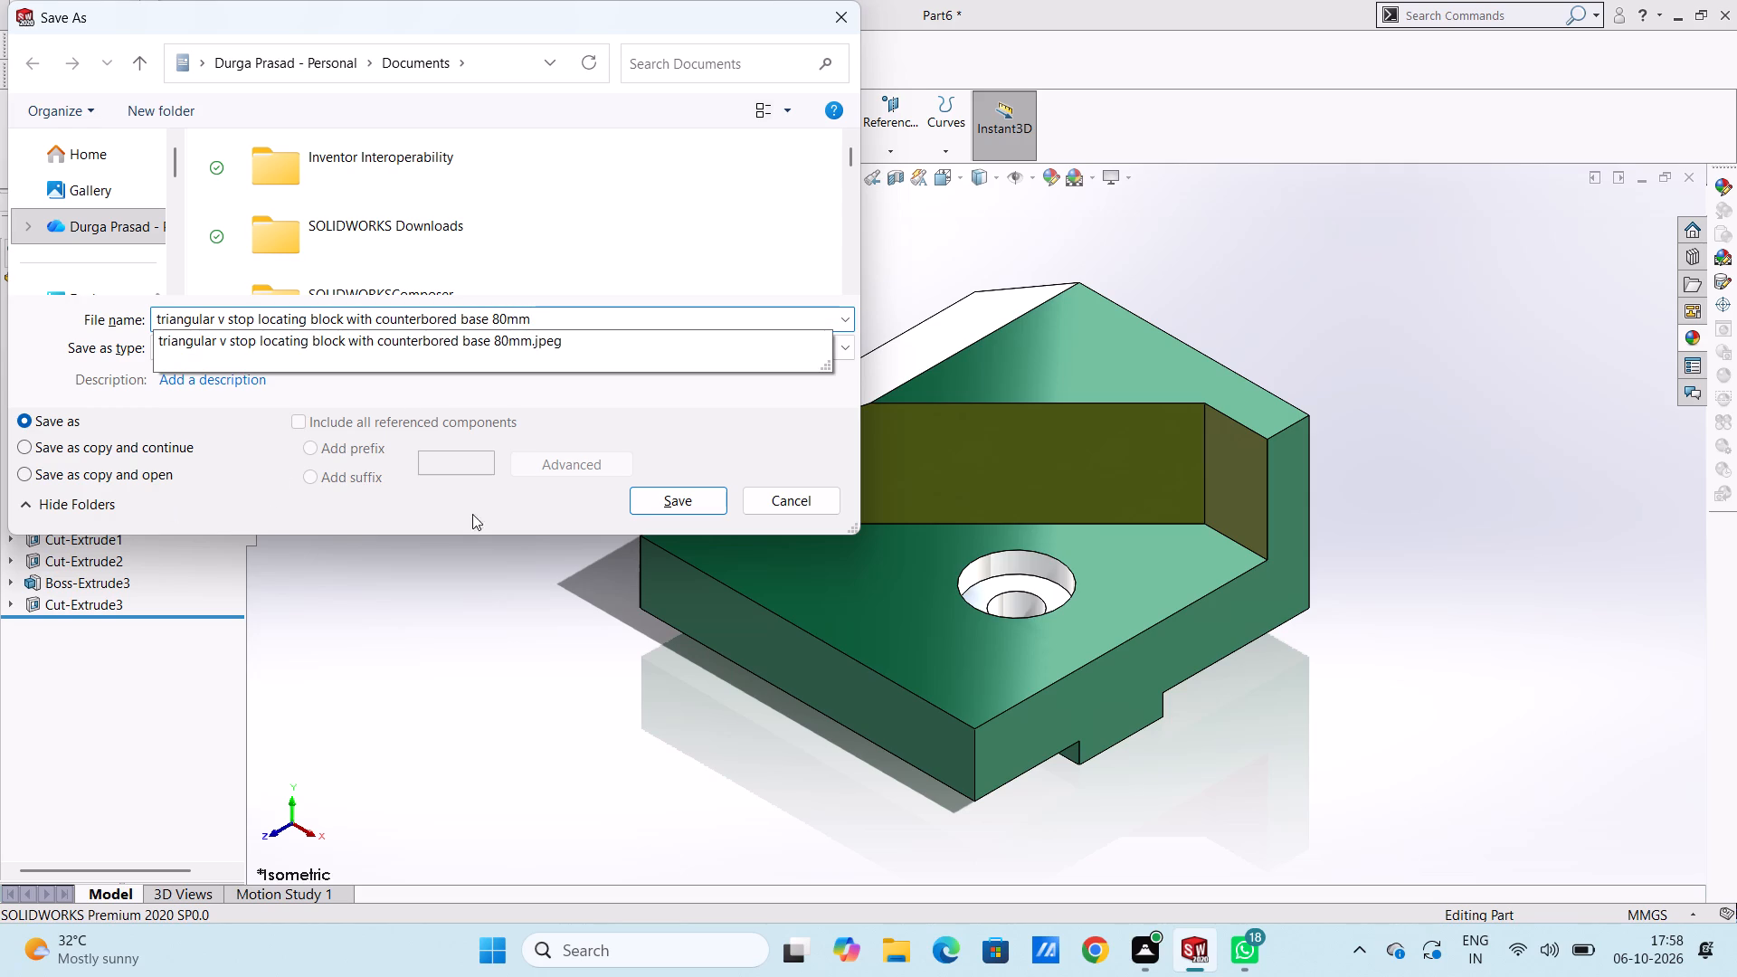
pyautogui.click(657, 498)
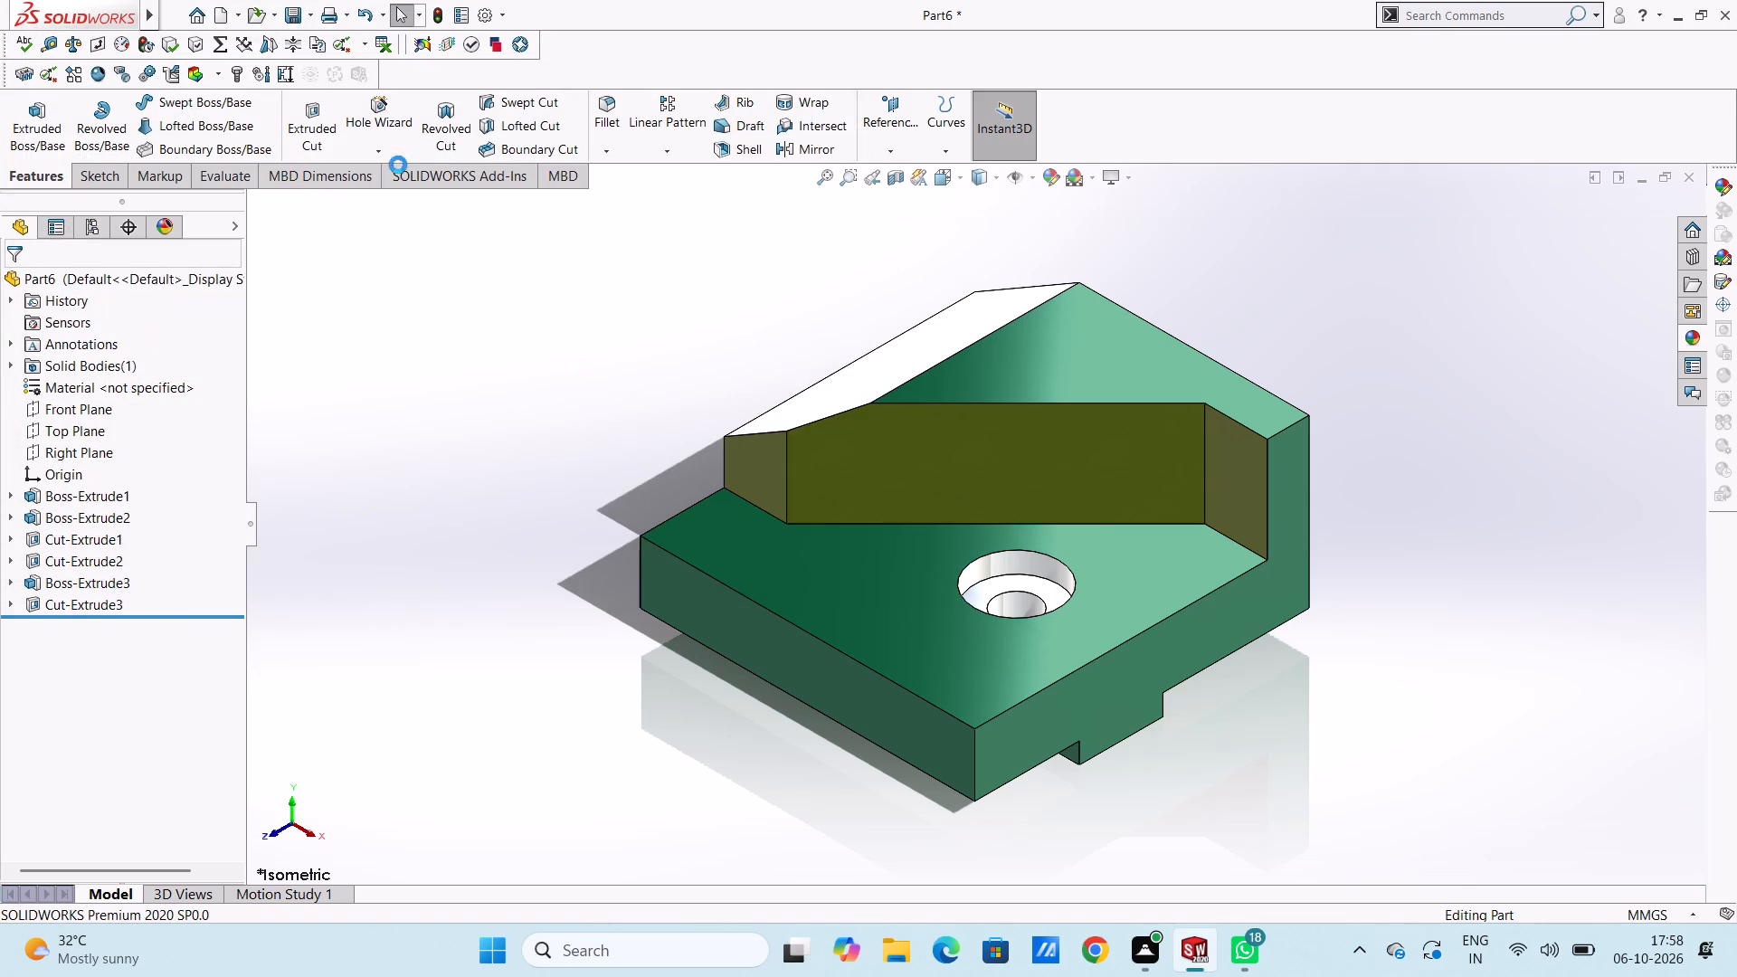
# Save a PDF copy of the part in the Documents folder under the same file name, in Adobe Portable Document Format.
pyautogui.click(309, 14)
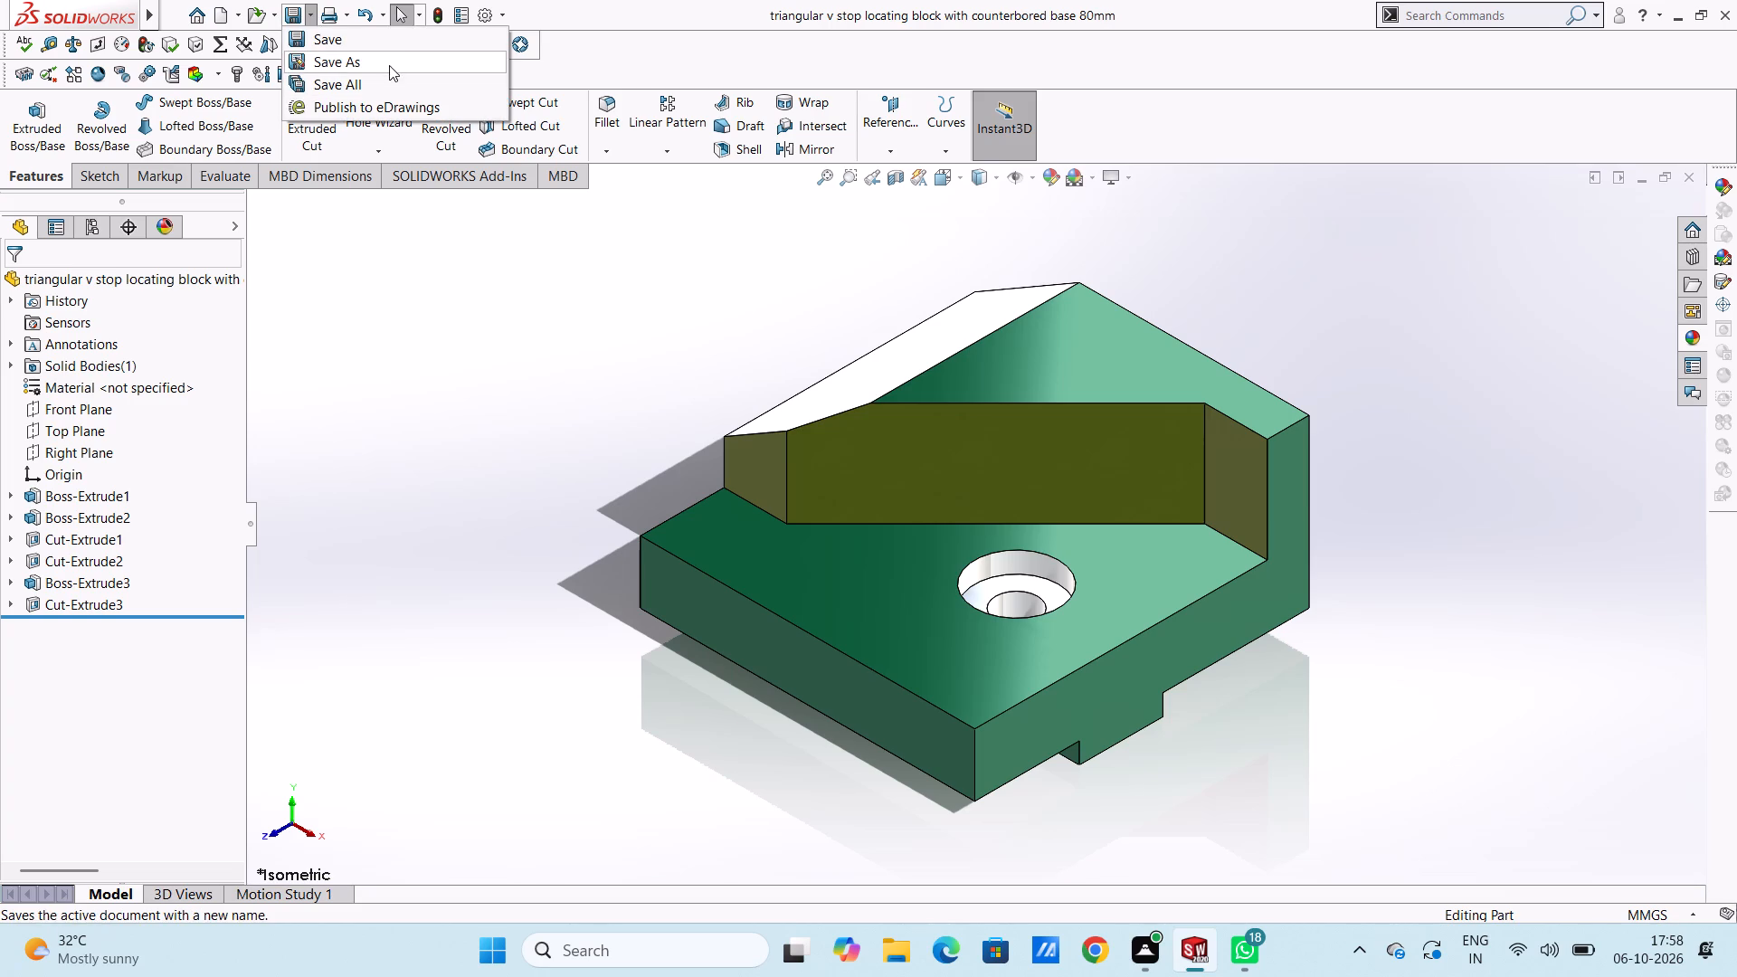
pyautogui.click(388, 62)
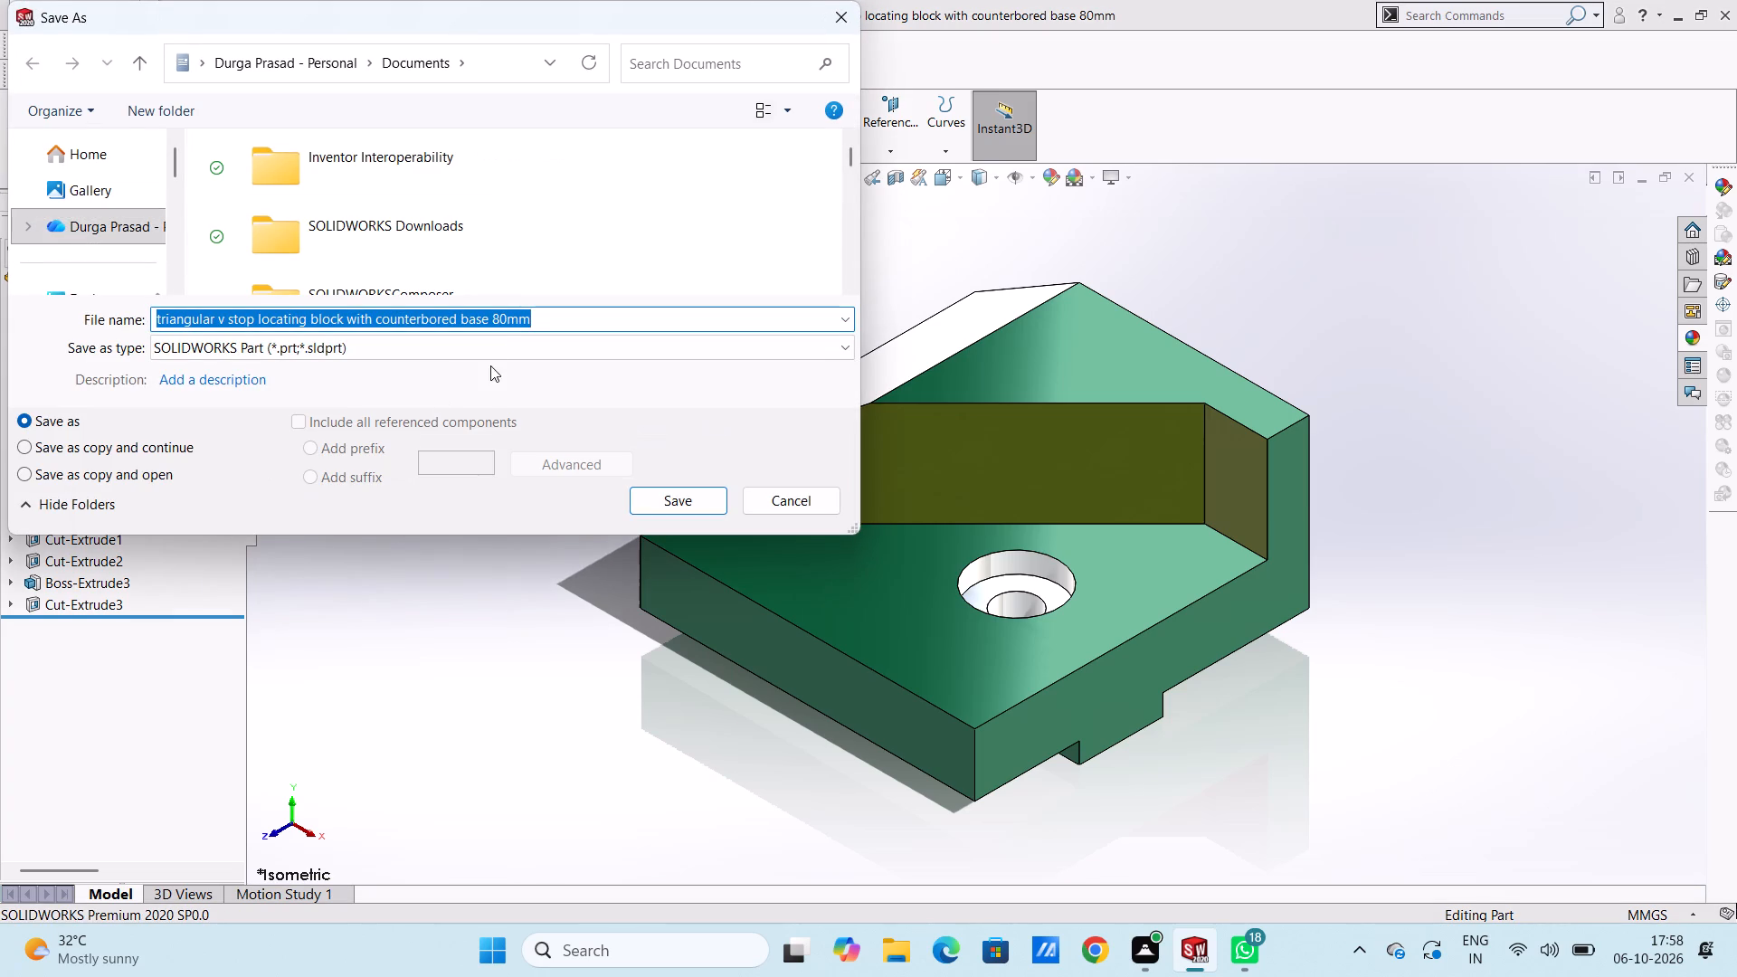
pyautogui.click(504, 338)
pyautogui.click(457, 494)
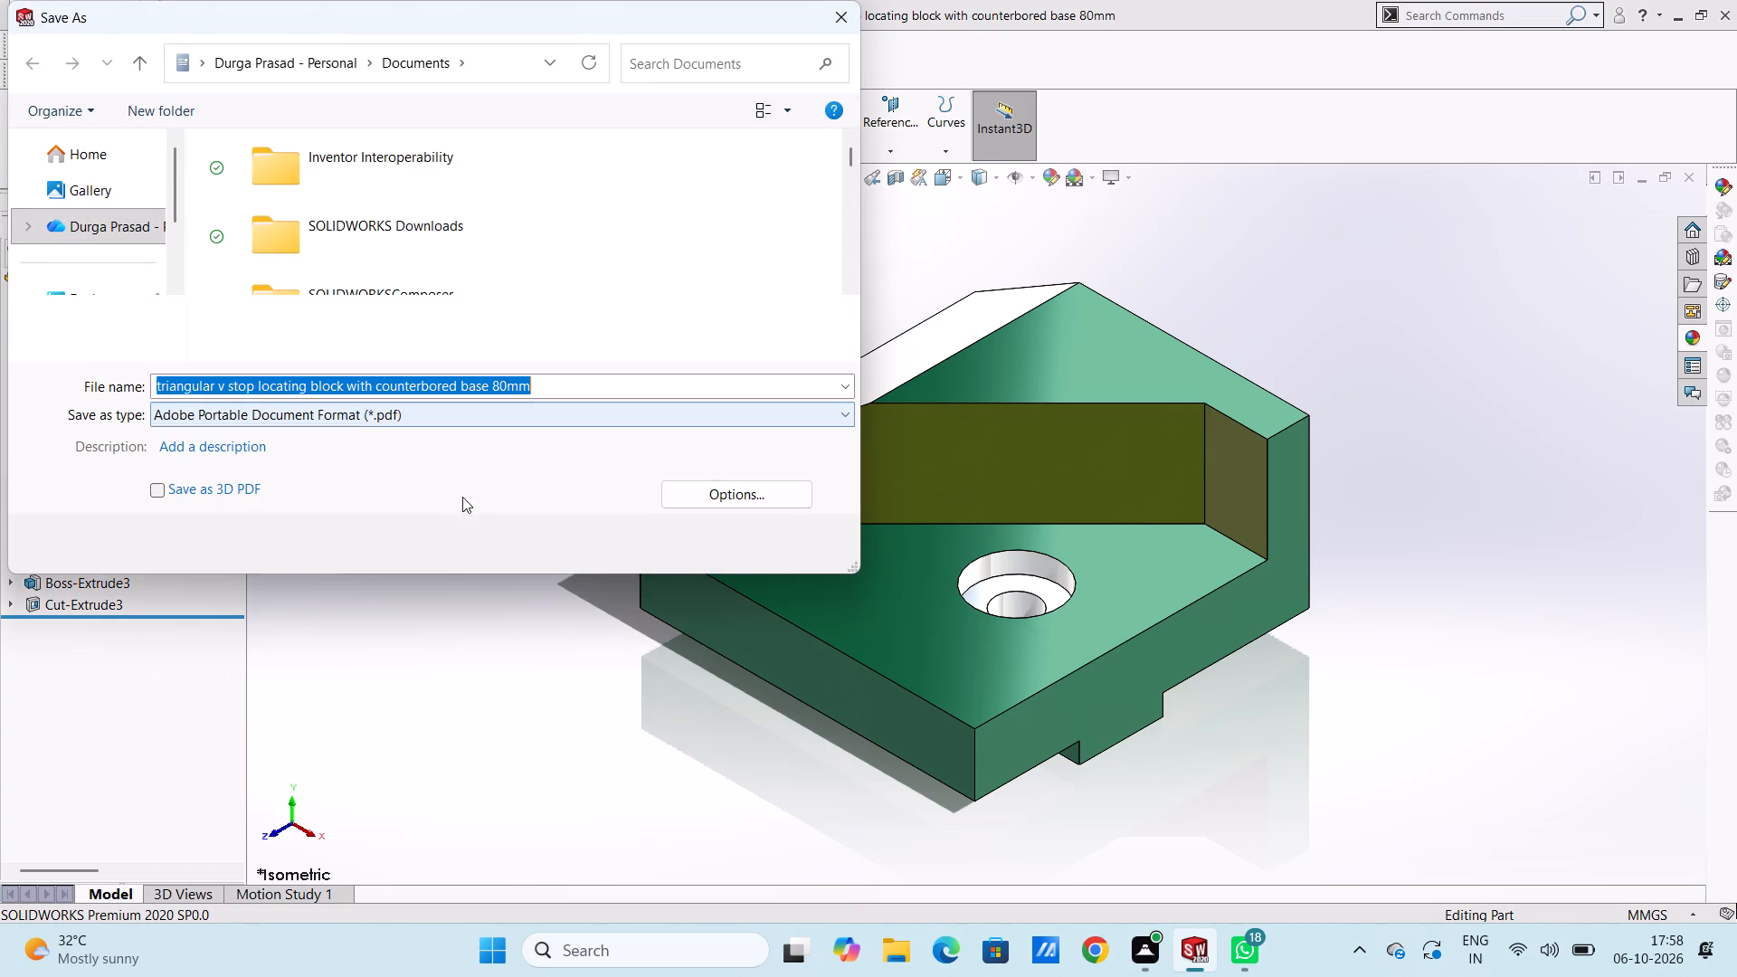
pyautogui.click(679, 528)
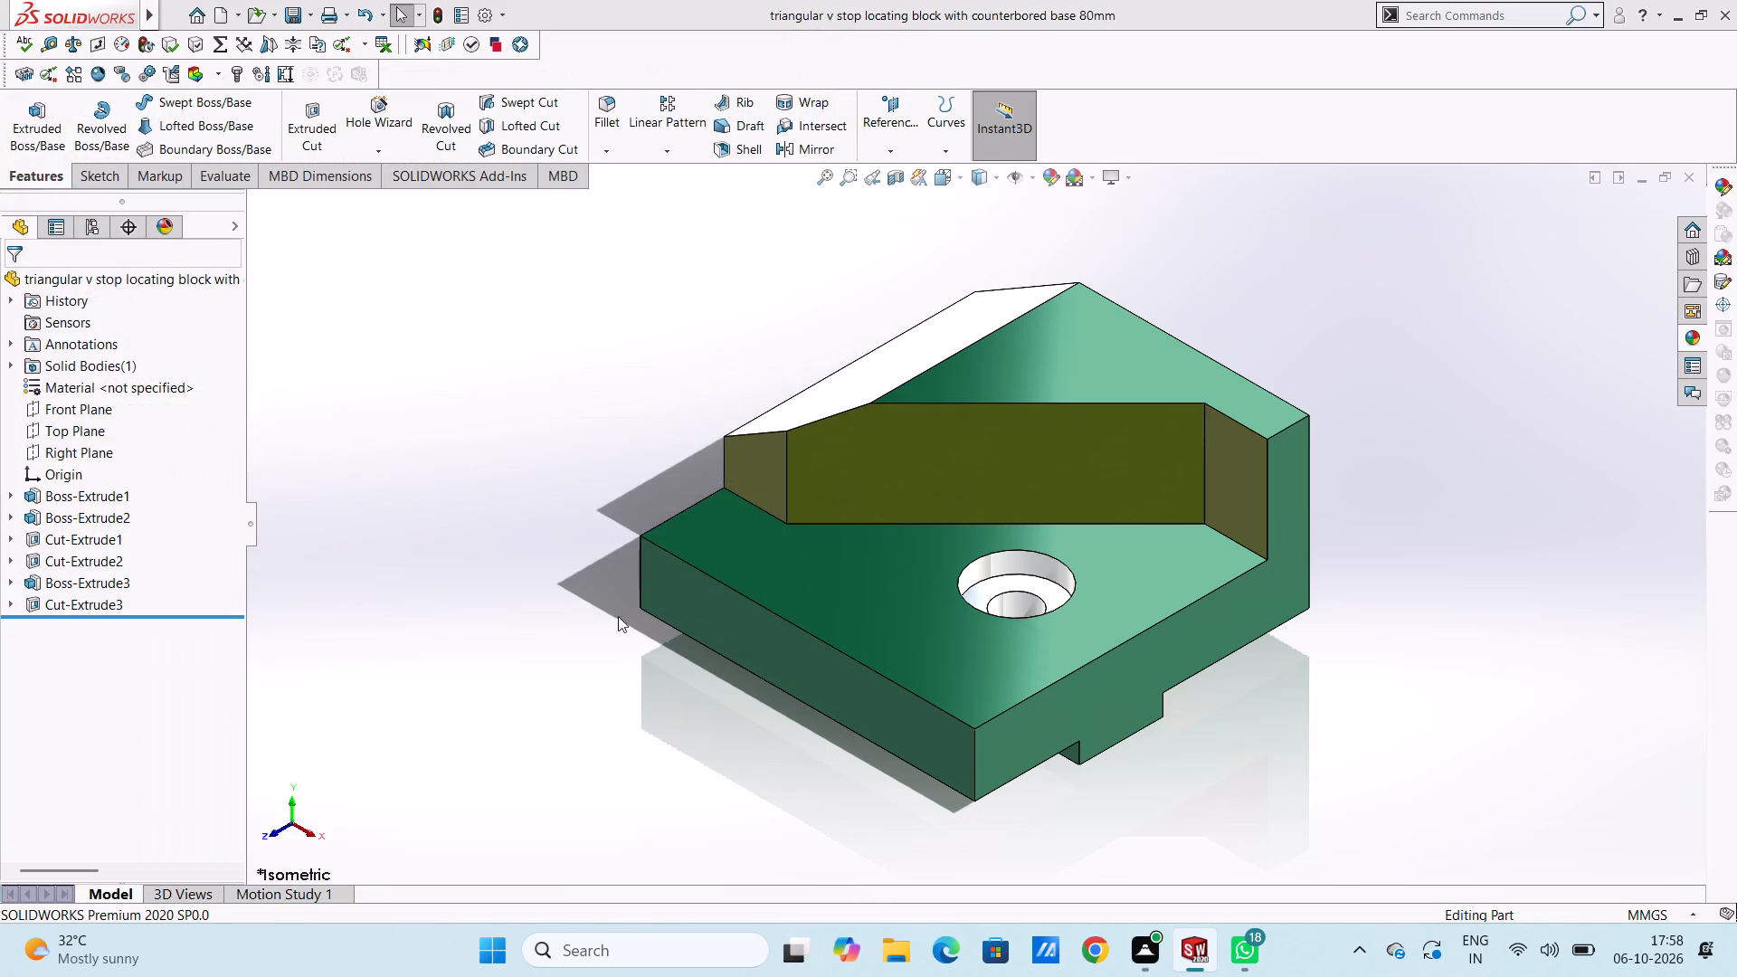
pyautogui.scroll(2, 1123, 547)
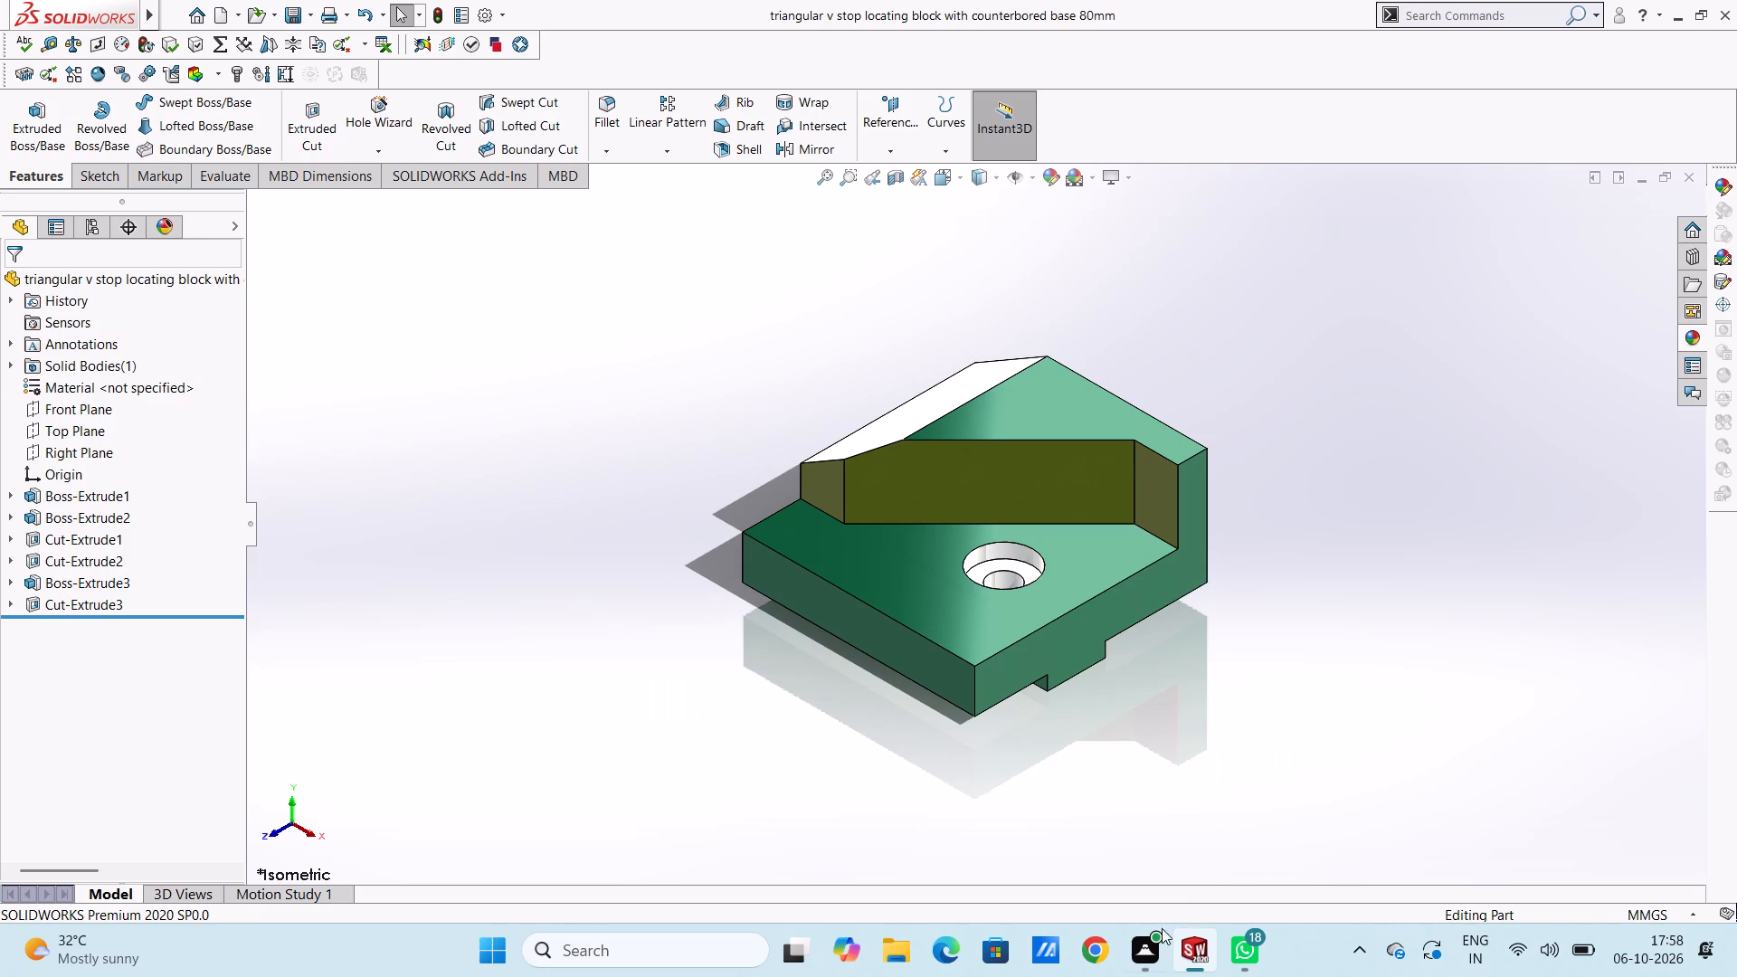